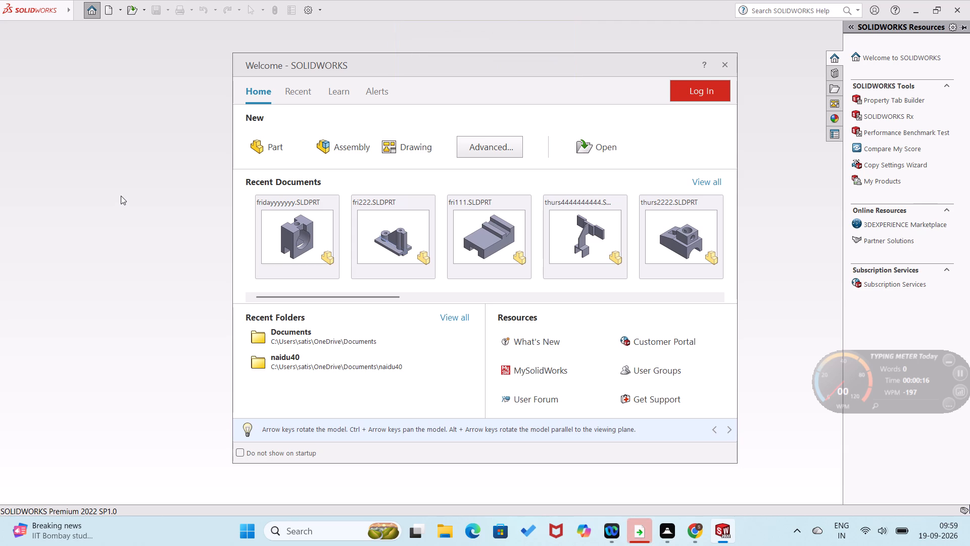
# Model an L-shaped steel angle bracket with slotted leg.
# Create a new part and open a sketch on the Right Plane.
pyautogui.click(280, 142)
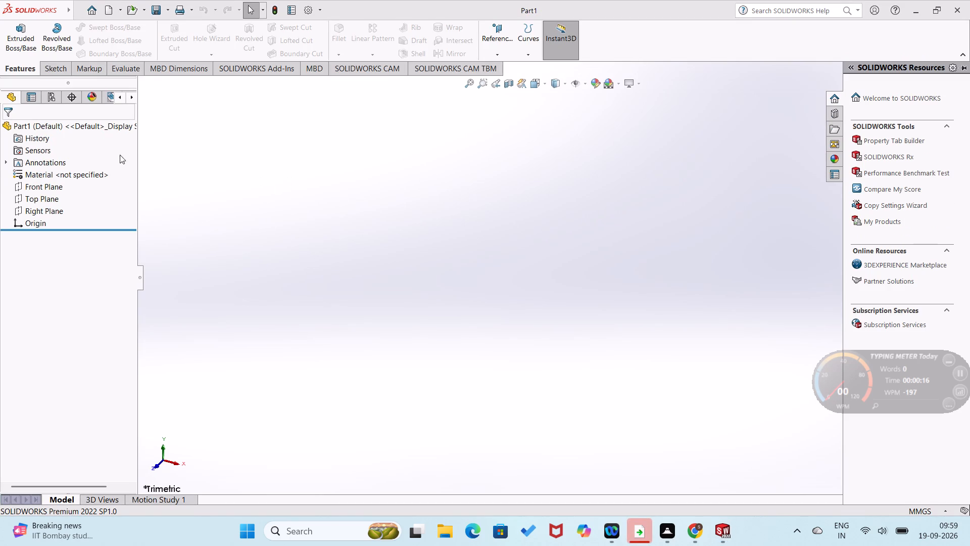
pyautogui.click(53, 211)
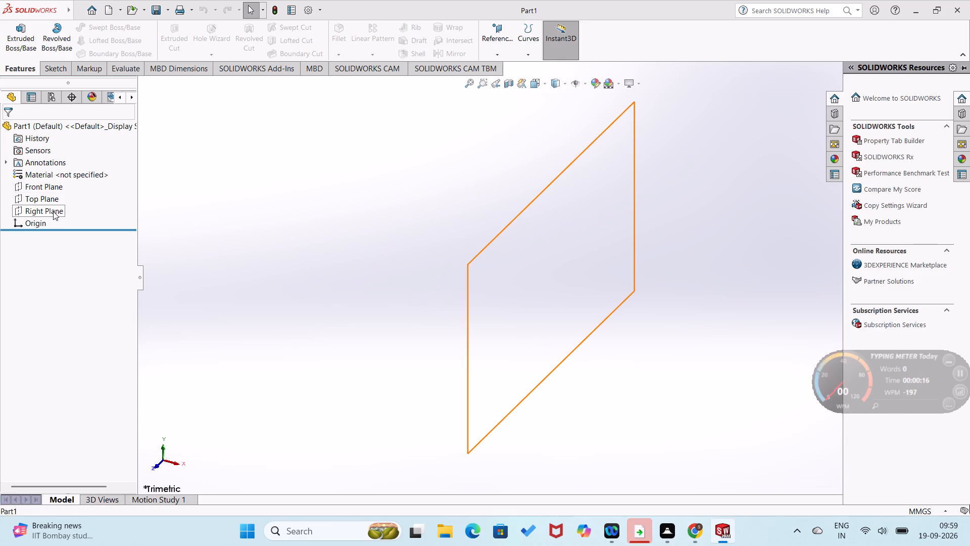
pyautogui.click(62, 194)
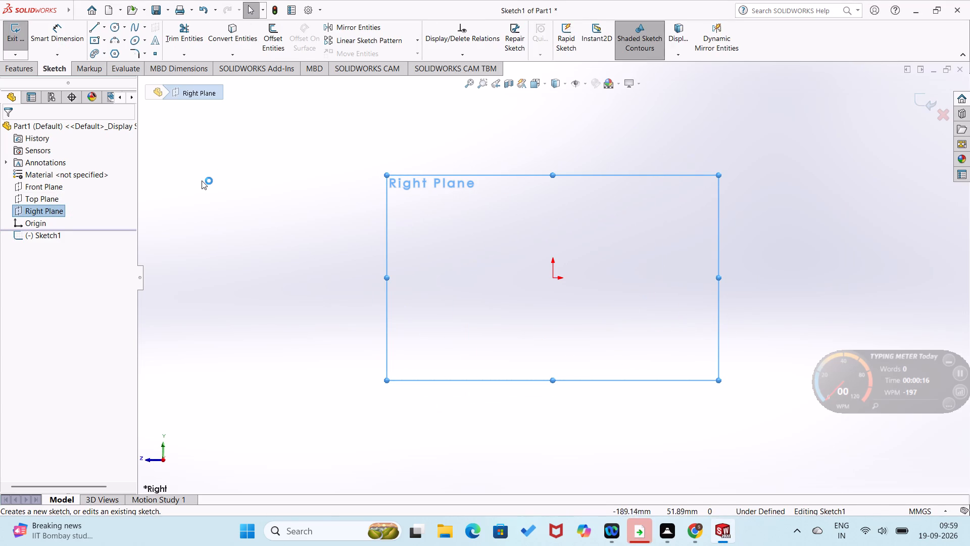
# Draw three connected lines from the origin: about 59 mm up, 82 mm horizontally to the right, and 62 mm down.
pyautogui.moveTo(334, 220); pyautogui.dragTo(216, 295, button='right')
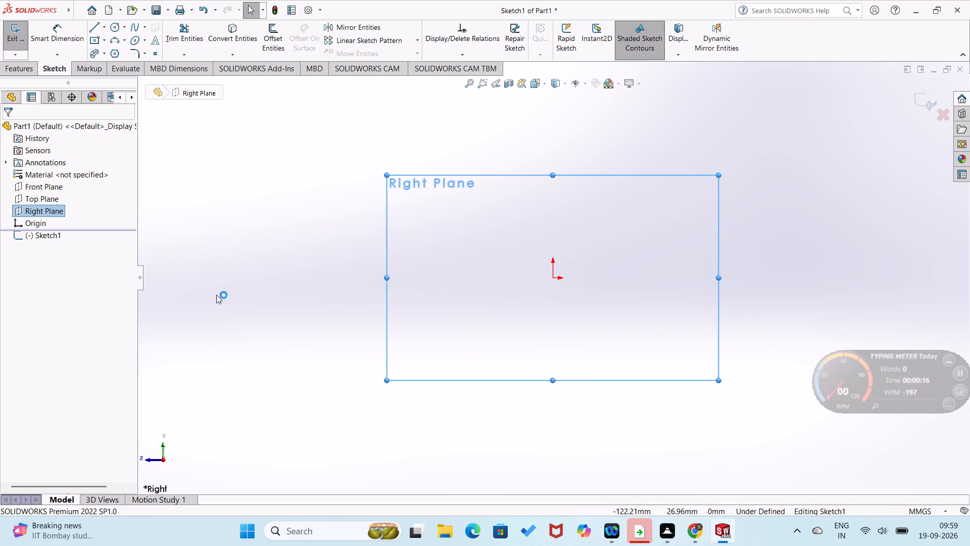
pyautogui.click(552, 277)
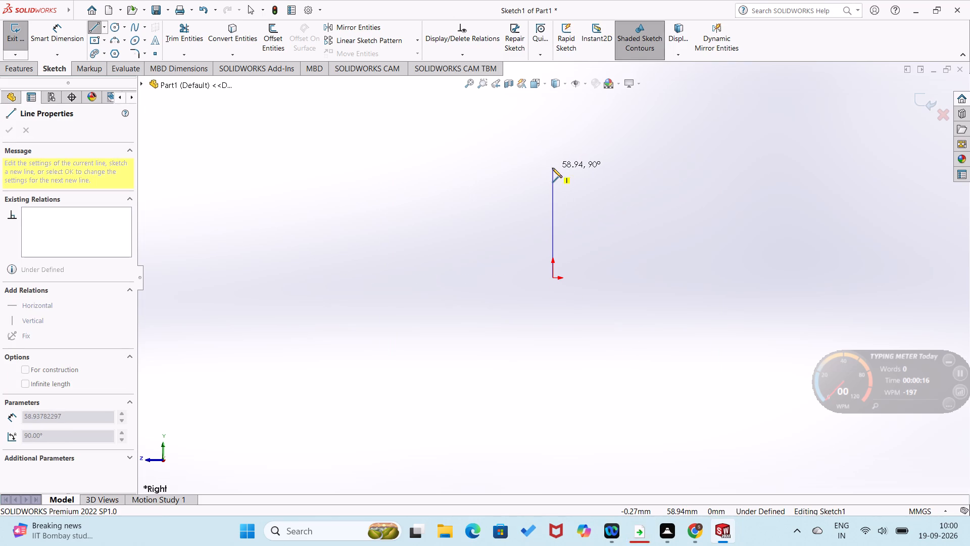
pyautogui.click(552, 168)
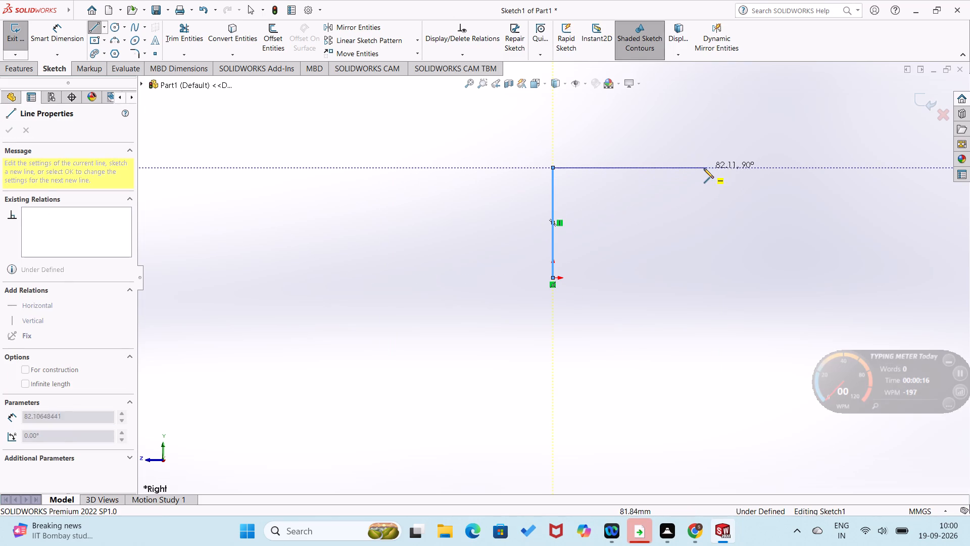
pyautogui.click(704, 168)
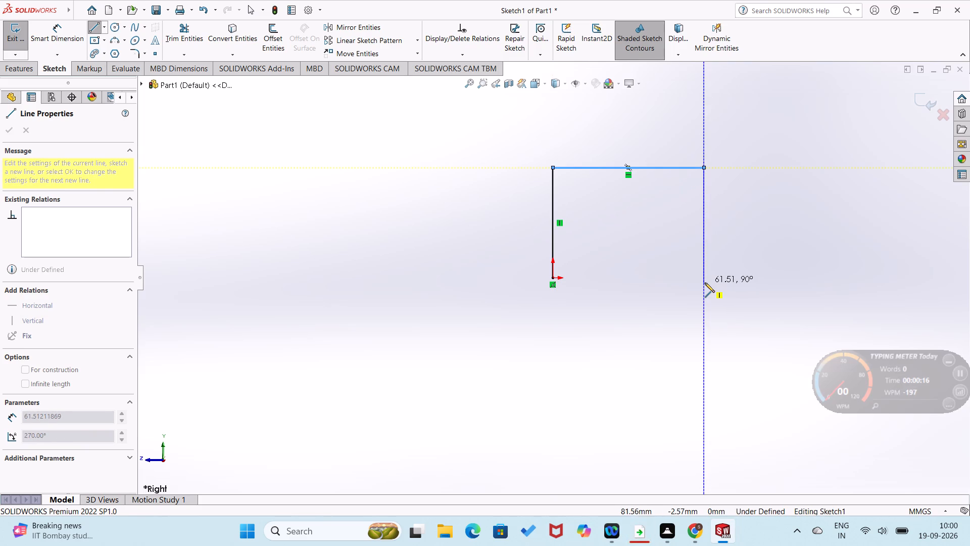
pyautogui.click(705, 283)
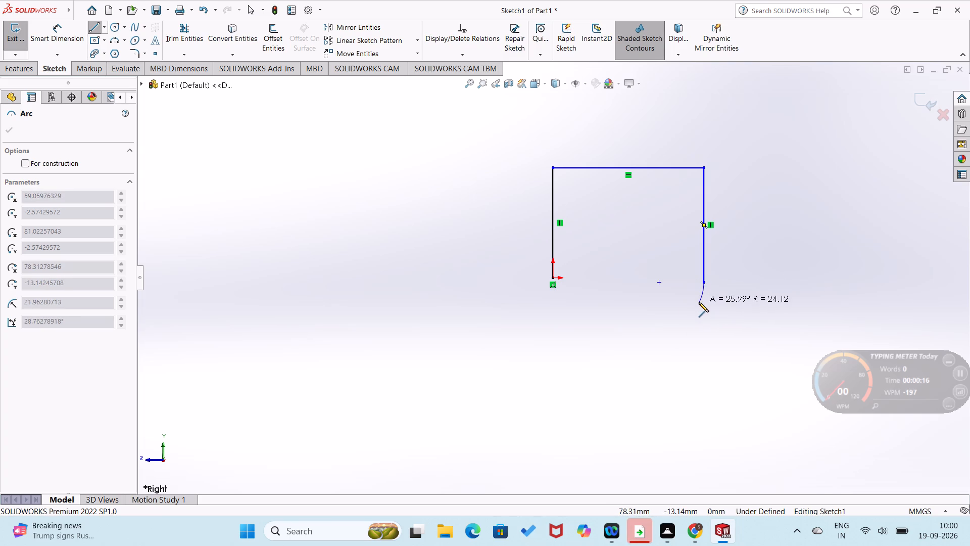
pyautogui.press('Escape')
# Close the profile with a semicircular arc below the origin, a bottom line about 81 mm long and a right semicircular arc of about 12.5 mm radius.
pyautogui.moveTo(659, 322); pyautogui.dragTo(558, 387, button='right')
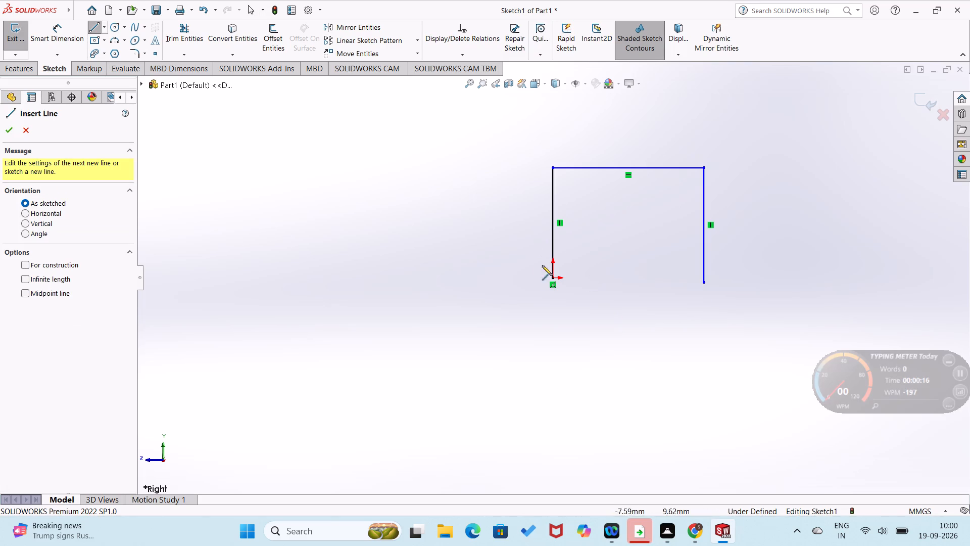
pyautogui.click(552, 279)
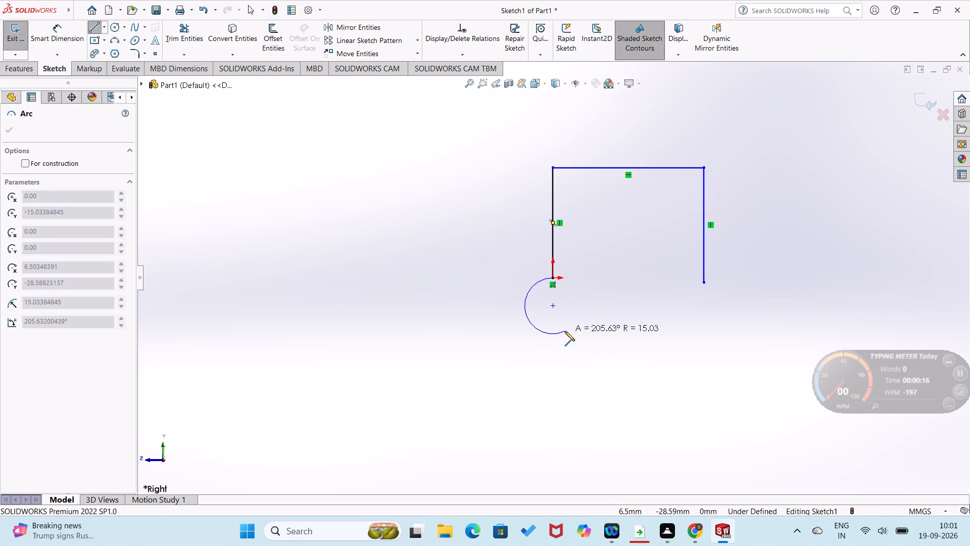
pyautogui.click(552, 329)
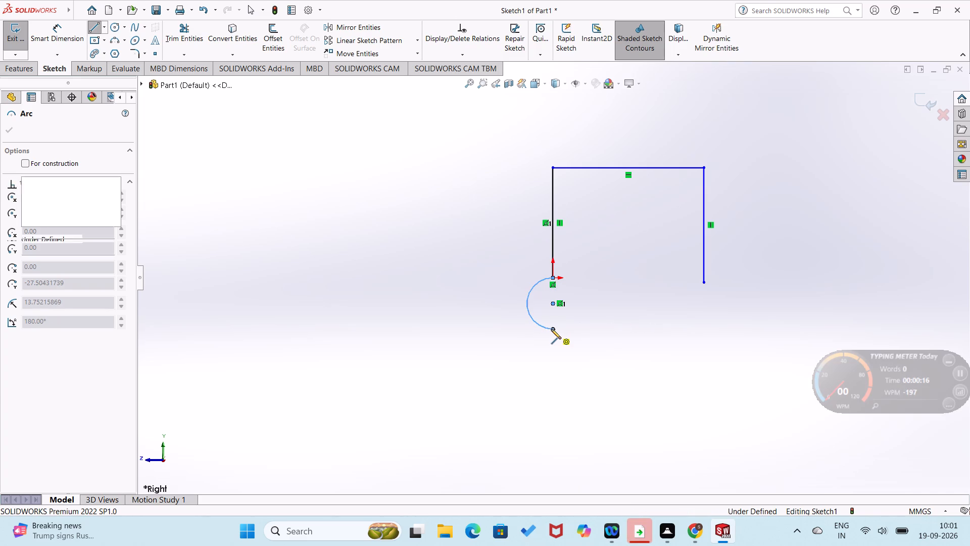
pyautogui.click(703, 330)
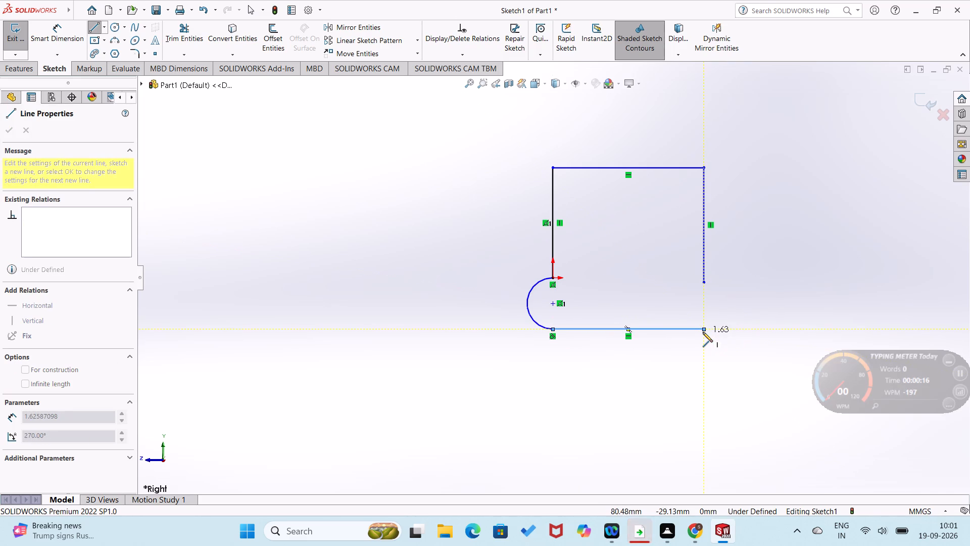
pyautogui.click(705, 281)
pyautogui.moveTo(481, 386); pyautogui.dragTo(459, 301, button='right')
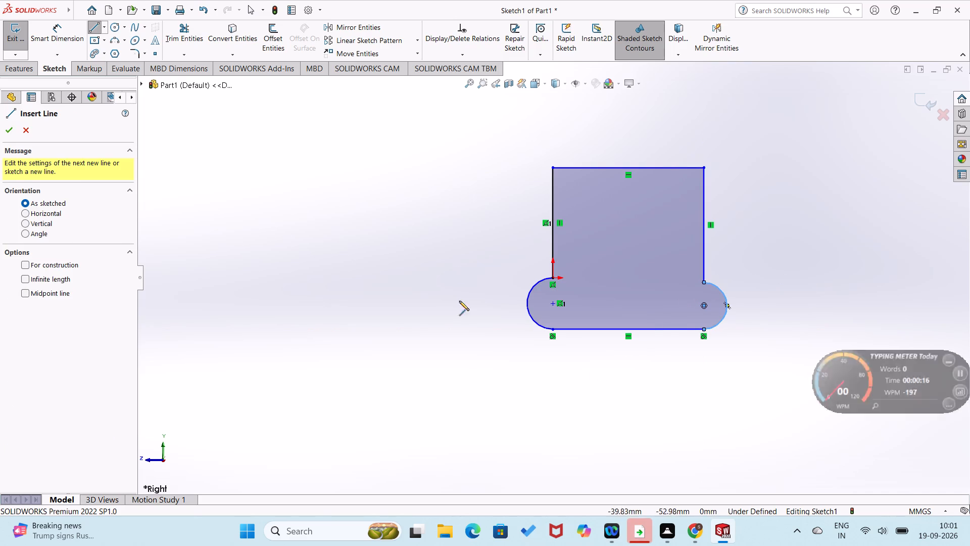
# Dimension the overall height between the profile's top and bottom lines as 85 mm.
pyautogui.moveTo(459, 301); pyautogui.dragTo(464, 232, button='right')
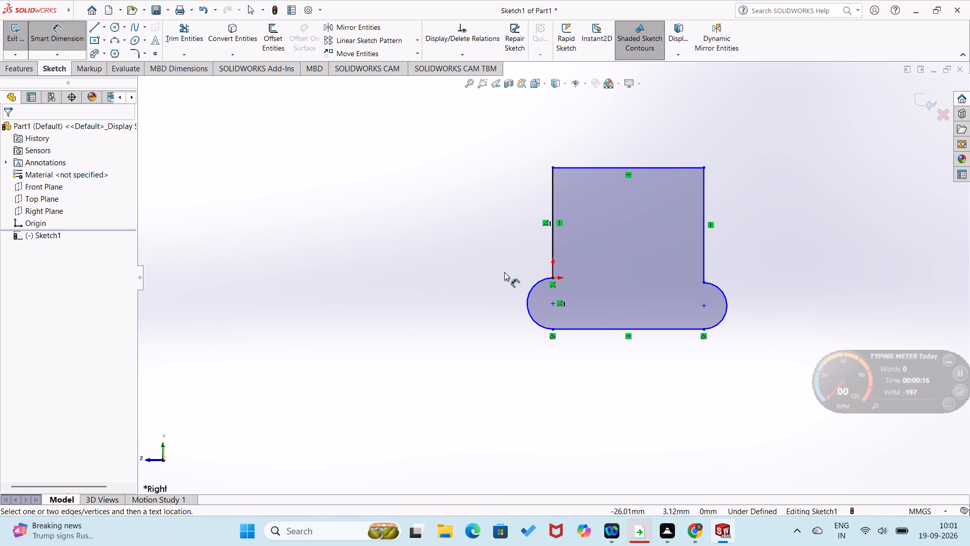
pyautogui.click(611, 166)
pyautogui.click(609, 330)
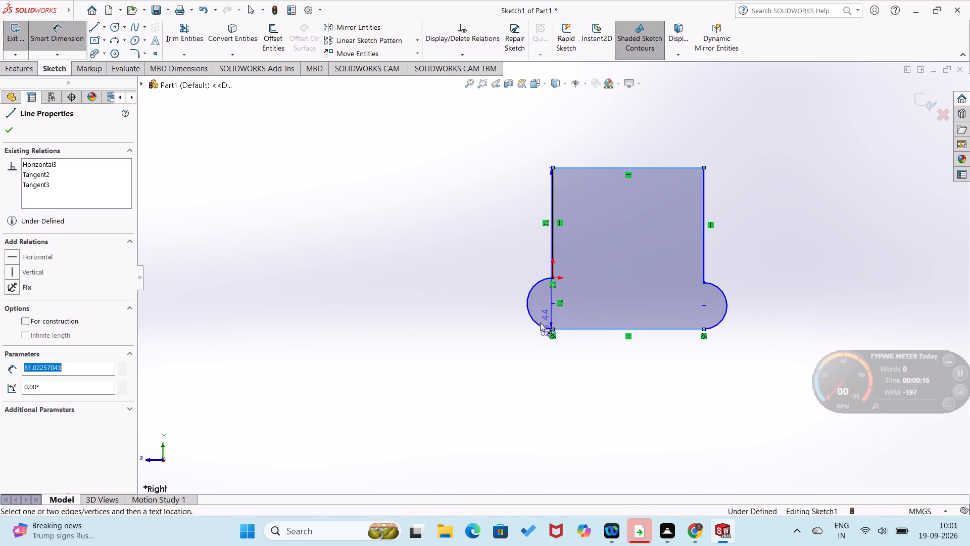
pyautogui.click(513, 323)
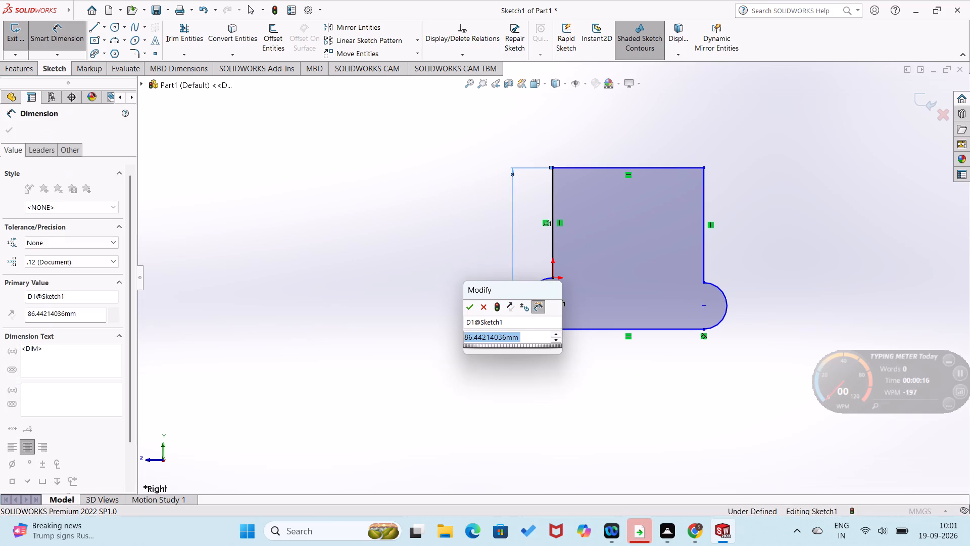
pyautogui.write('85')
pyautogui.press('Return')
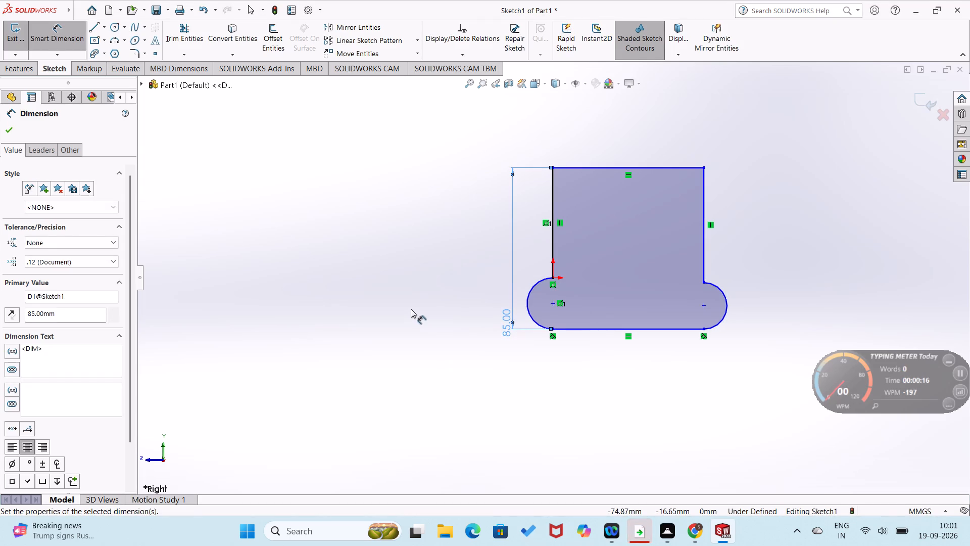
# Dimension the right arc's radius as 13 mm.
pyautogui.click(726, 305)
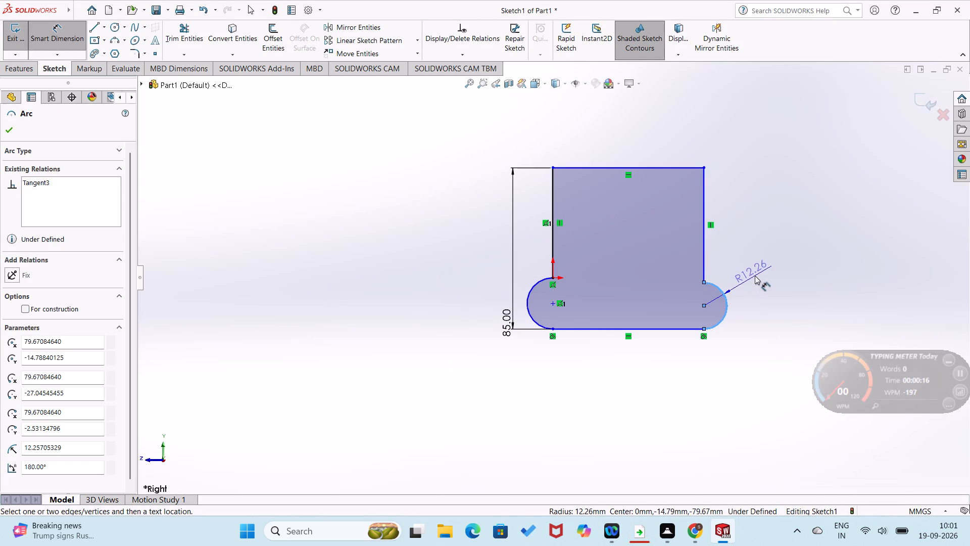
pyautogui.click(756, 274)
pyautogui.write('13')
pyautogui.press('Return')
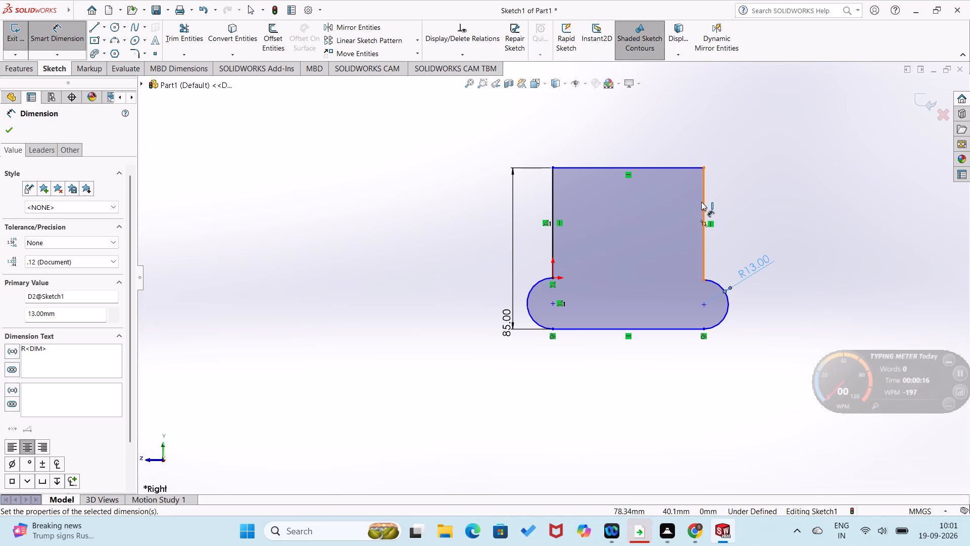
# Dimension the width between the two vertical lines as 72 mm.
pyautogui.click(554, 209)
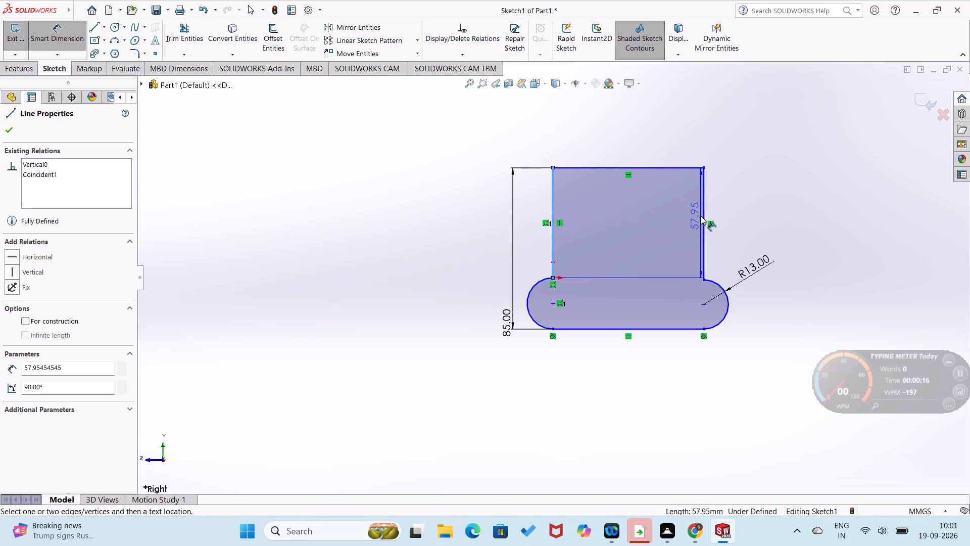
pyautogui.click(705, 216)
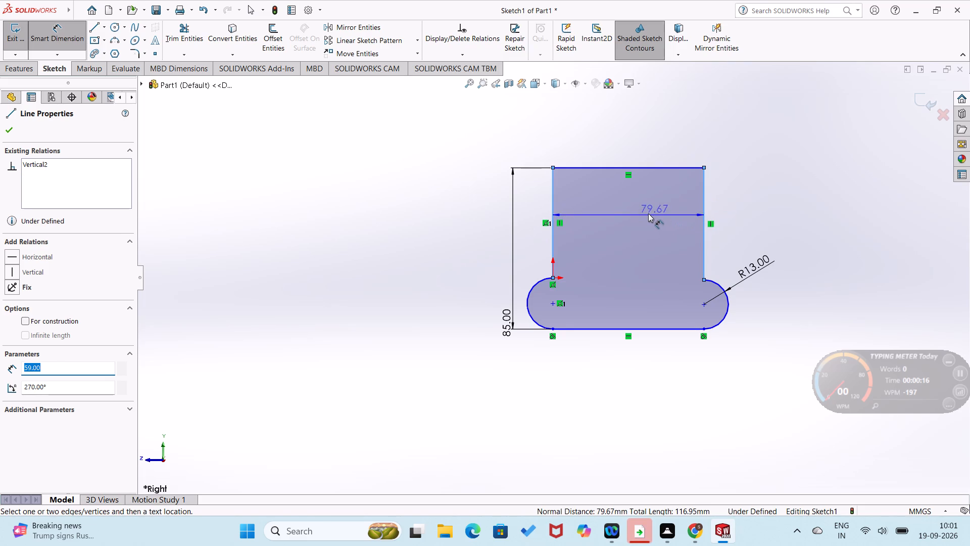
pyautogui.click(648, 213)
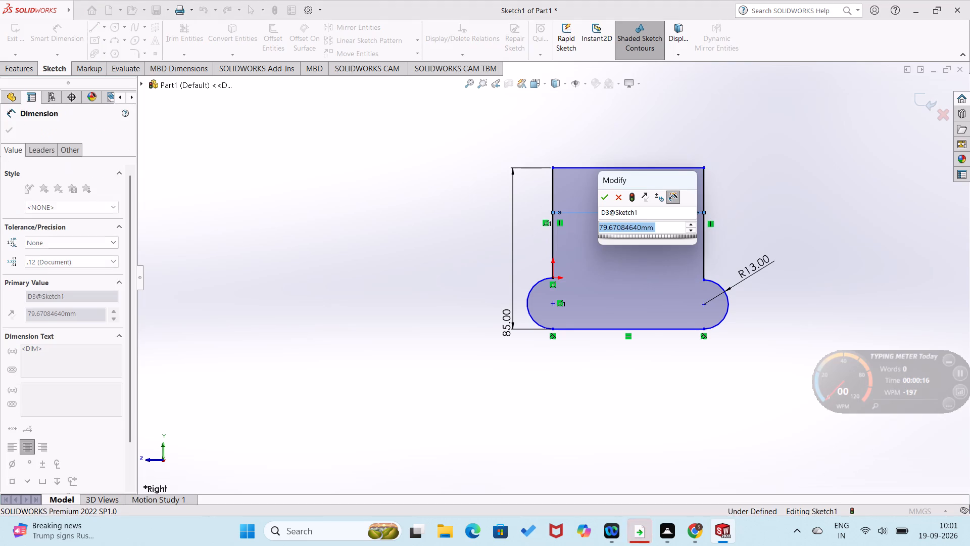
pyautogui.write('72')
pyautogui.press('Return')
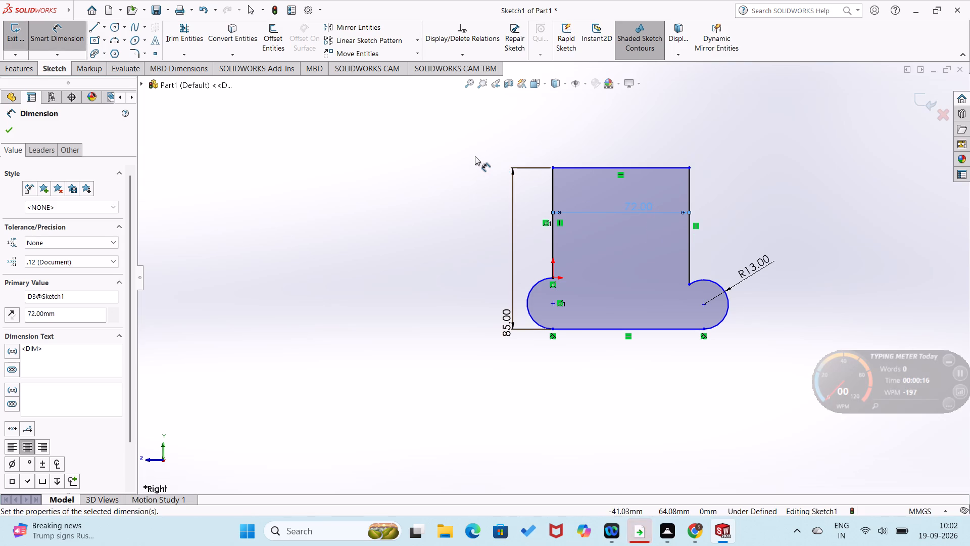
# Dimension the vertical distance between the left arc's two endpoints, keeping the distance as drawn.
pyautogui.click(551, 279)
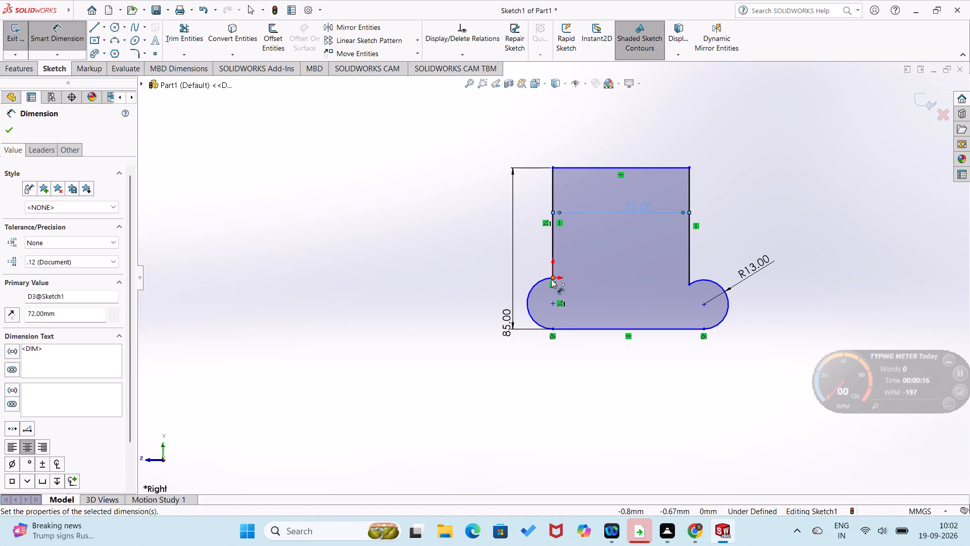
pyautogui.click(554, 330)
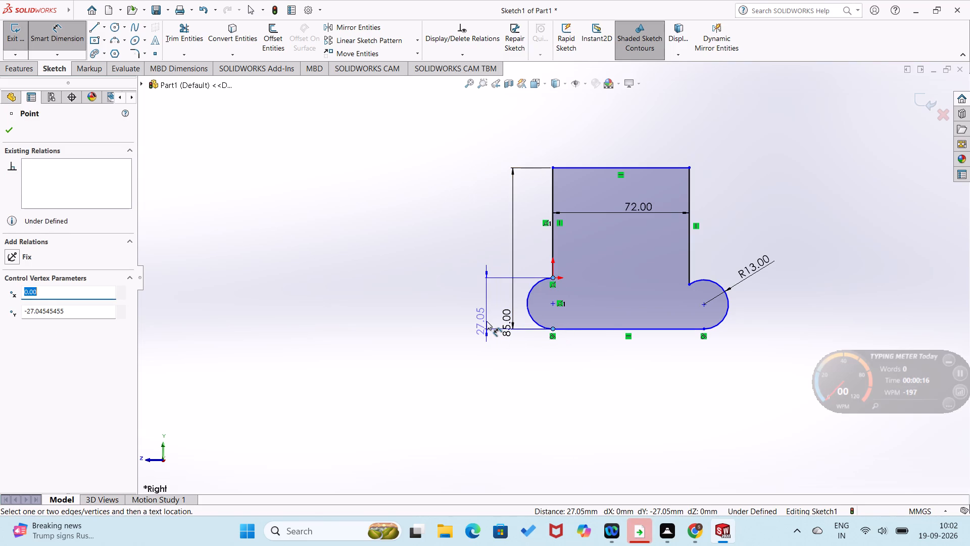
pyautogui.click(487, 321)
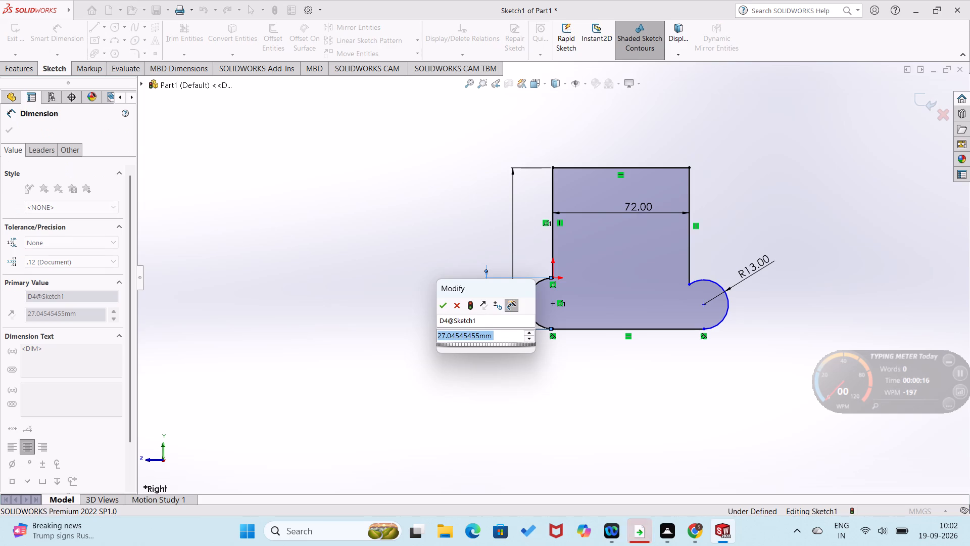
pyautogui.click(445, 303)
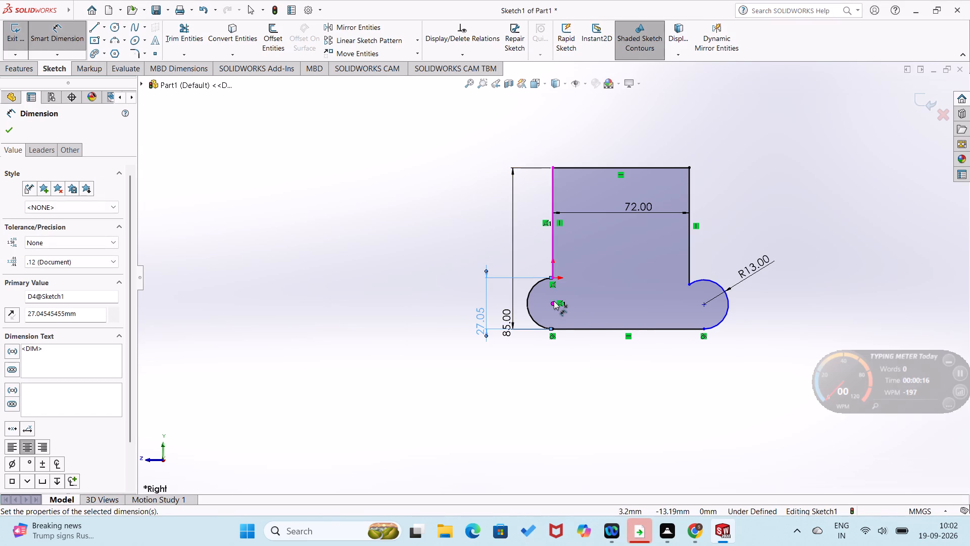
pyautogui.click(434, 256)
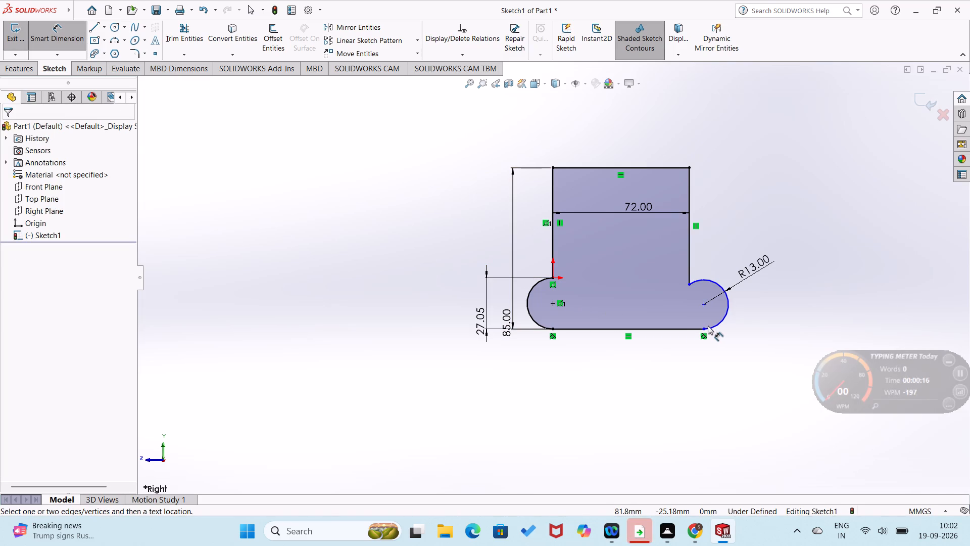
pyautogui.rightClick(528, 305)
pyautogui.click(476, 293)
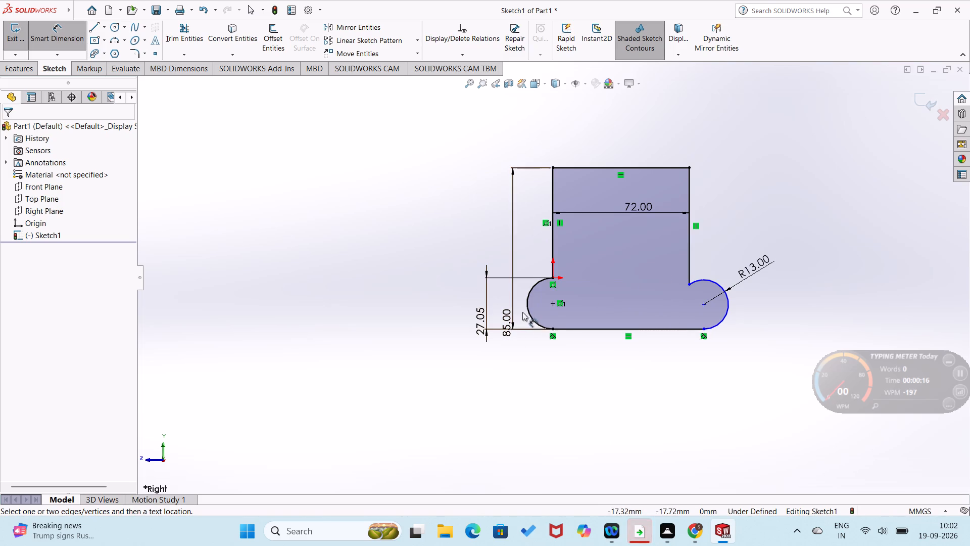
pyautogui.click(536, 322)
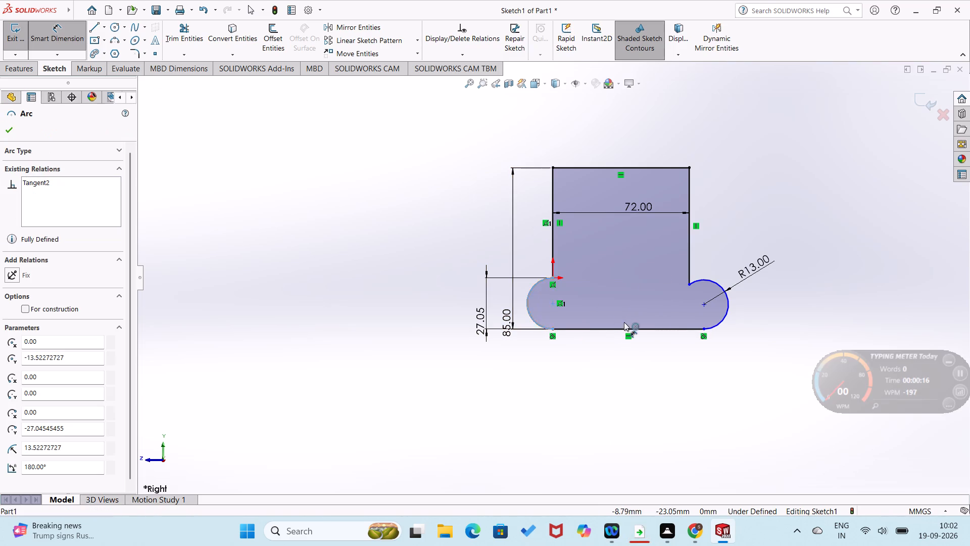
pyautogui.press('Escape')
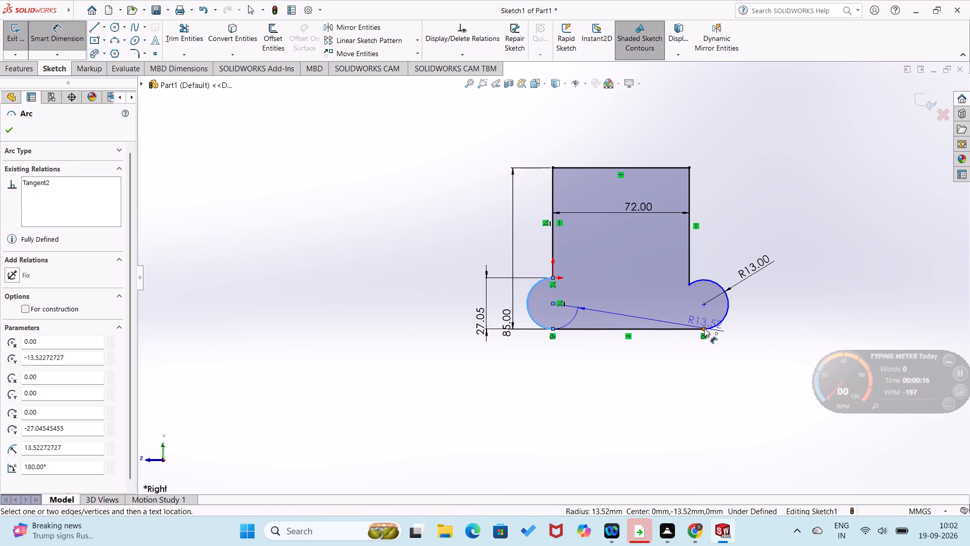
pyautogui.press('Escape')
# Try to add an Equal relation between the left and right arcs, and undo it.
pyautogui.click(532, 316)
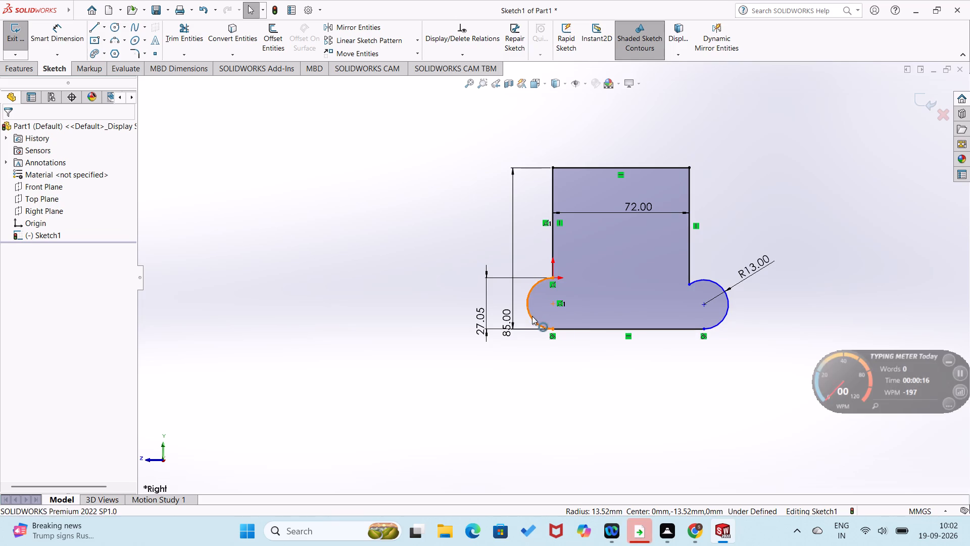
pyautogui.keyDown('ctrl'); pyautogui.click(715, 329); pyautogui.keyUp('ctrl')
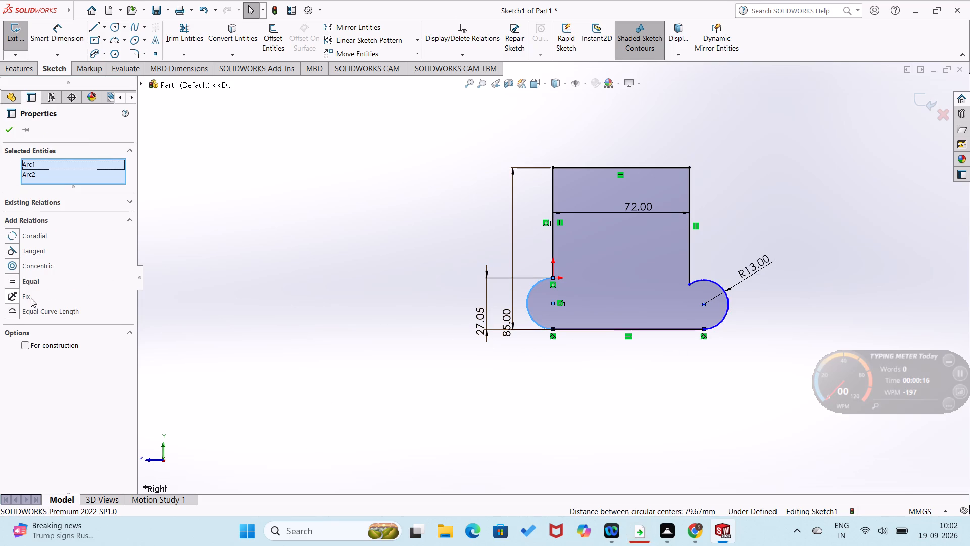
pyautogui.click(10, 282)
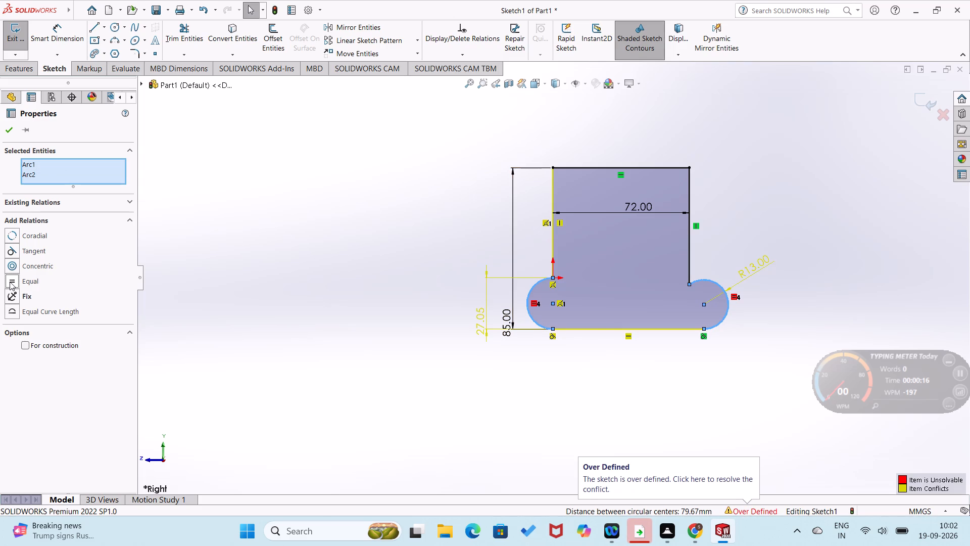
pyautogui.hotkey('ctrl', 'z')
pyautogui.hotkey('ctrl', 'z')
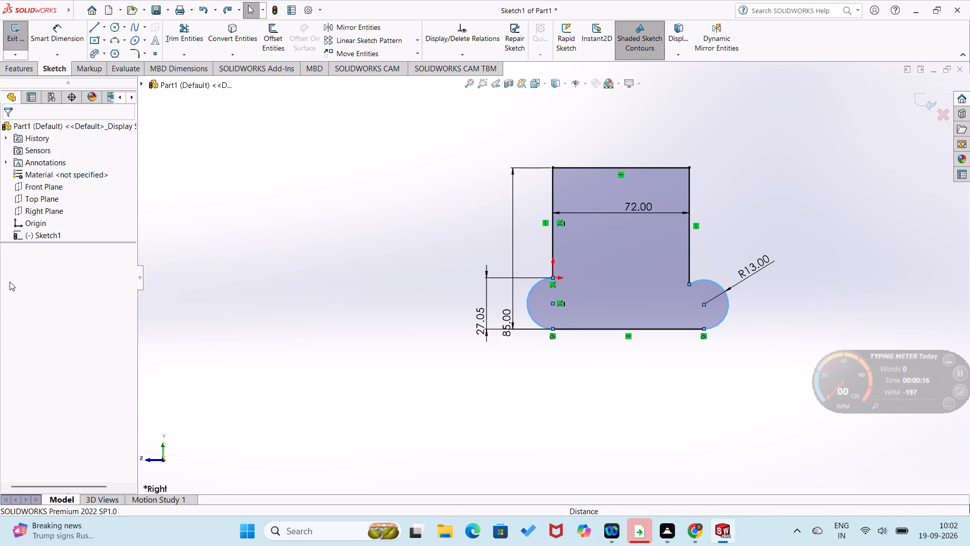
# Undo the vertical dimension between the left arc's endpoints and the 72 mm width setting.
pyautogui.hotkey('ctrl', 'z')
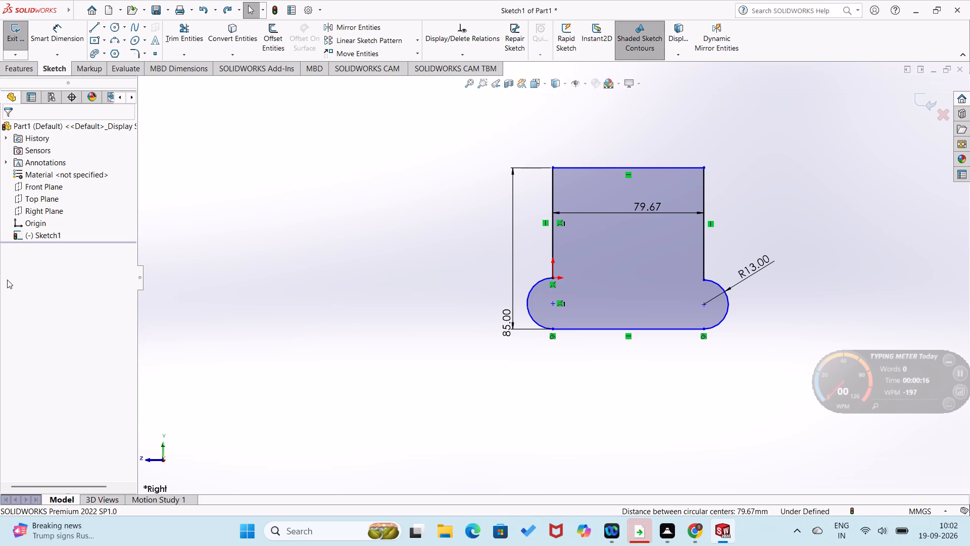
# Dimension the profile's bottom horizontal line as 72 mm.
pyautogui.rightClick(612, 330)
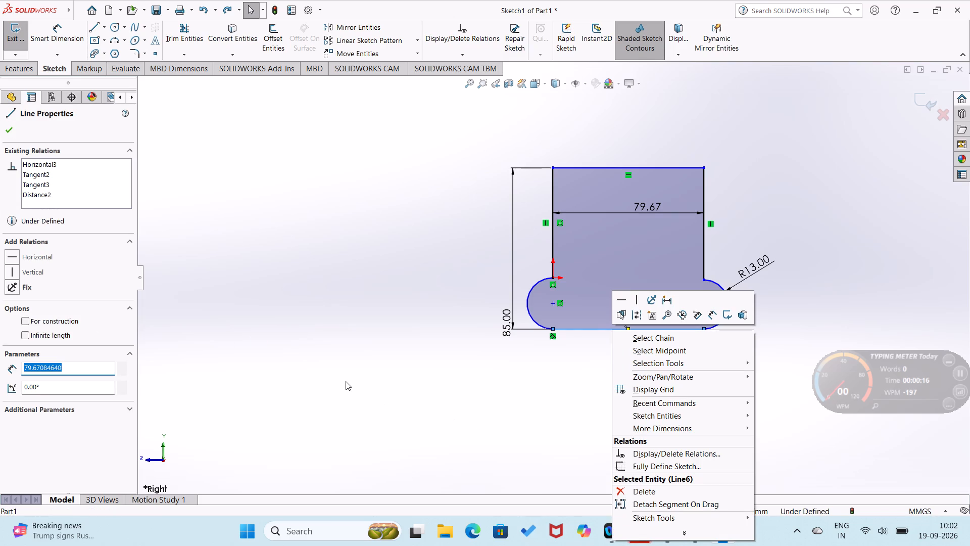
pyautogui.press('Escape')
pyautogui.moveTo(287, 408); pyautogui.dragTo(280, 245, button='right')
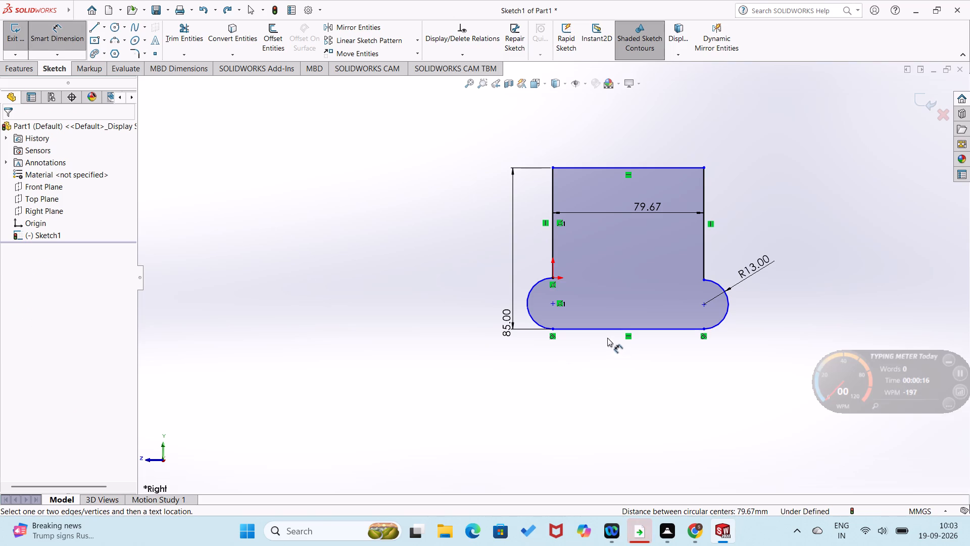
pyautogui.click(611, 326)
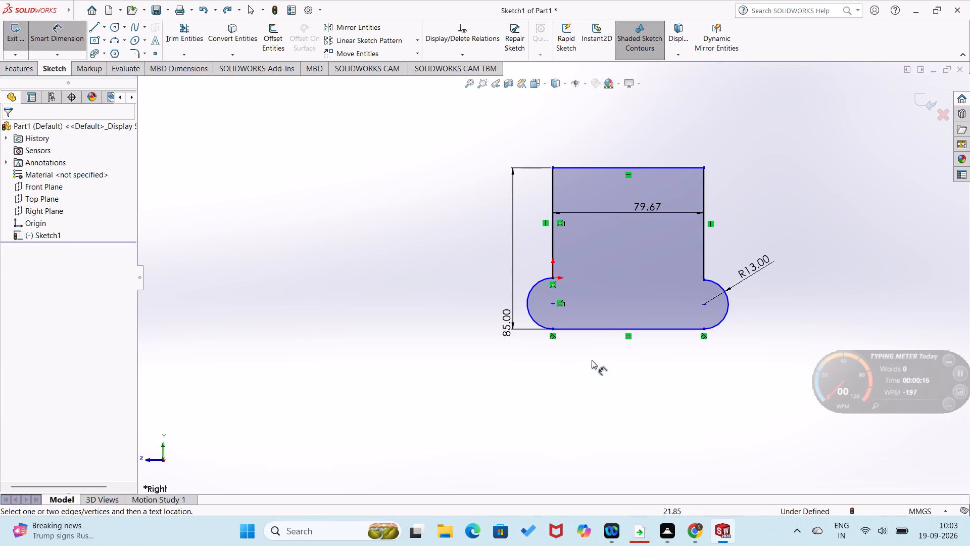
pyautogui.moveTo(547, 390); pyautogui.dragTo(515, 249, button='right')
pyautogui.click(590, 329)
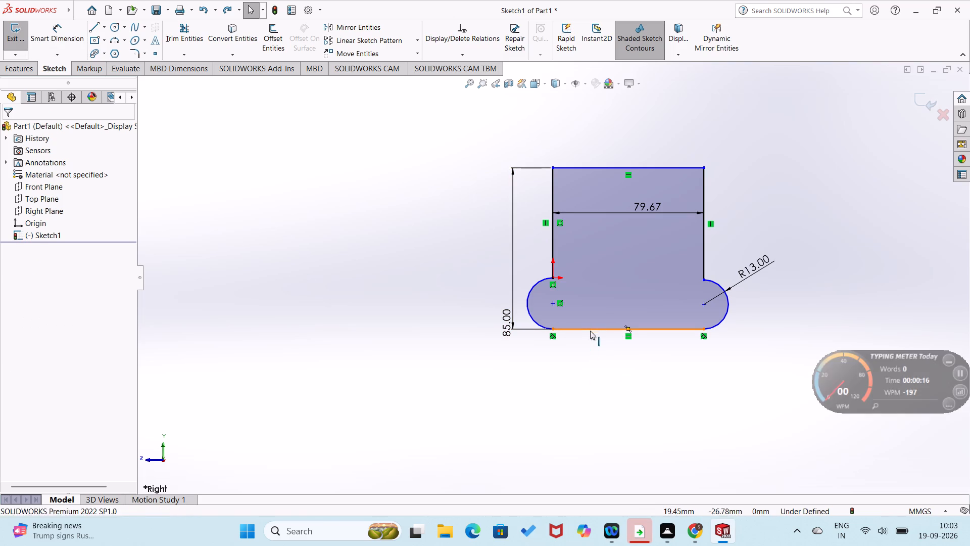
pyautogui.press('Escape')
pyautogui.moveTo(469, 395); pyautogui.dragTo(414, 151, button='right')
pyautogui.click(578, 330)
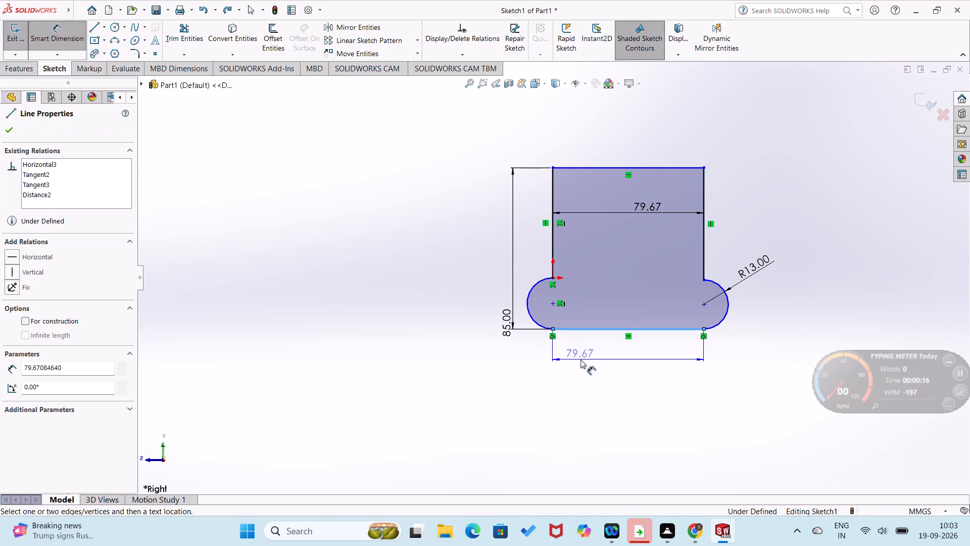
pyautogui.click(584, 361)
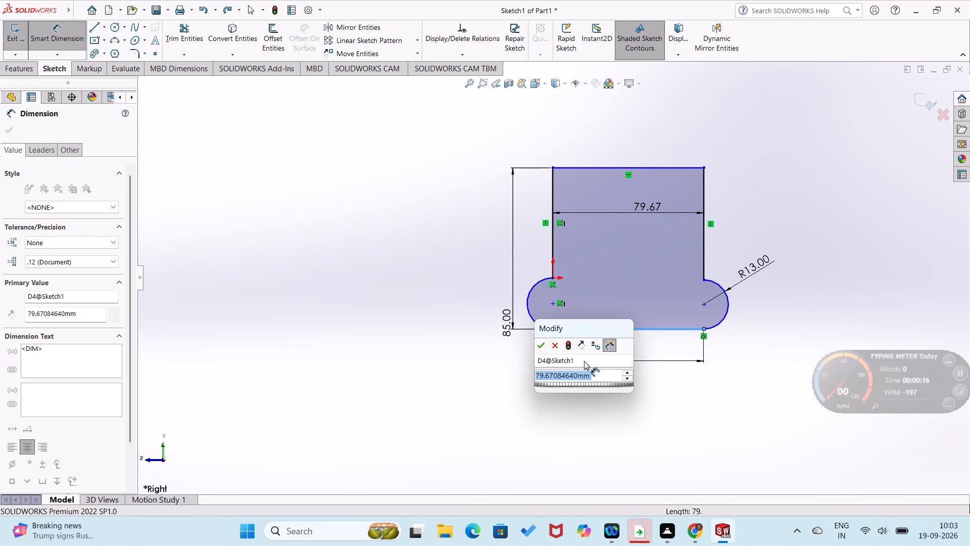
pyautogui.write('72')
pyautogui.press('Return')
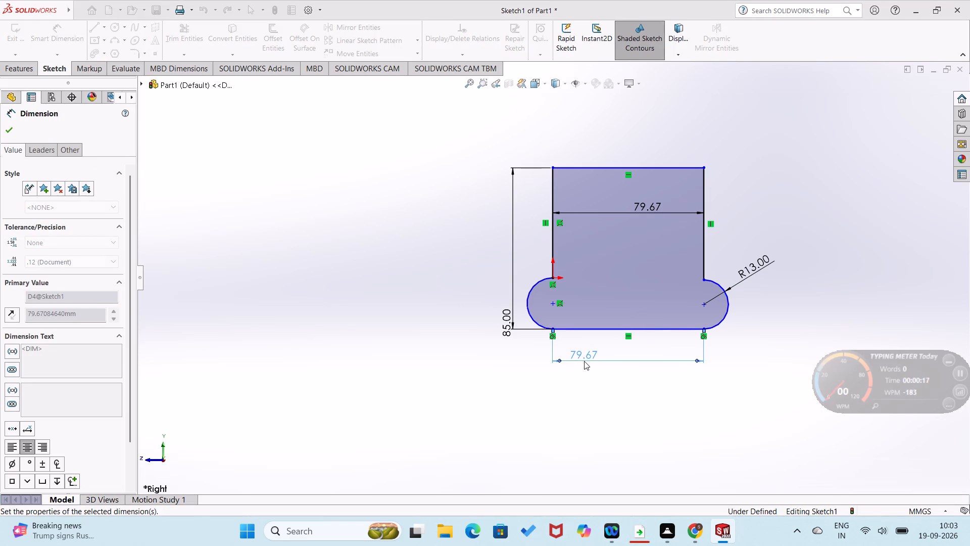
# Set the existing width dimension between the two vertical lines to 72 mm.
pyautogui.doubleClick(655, 210)
pyautogui.write('72')
pyautogui.press('Return')
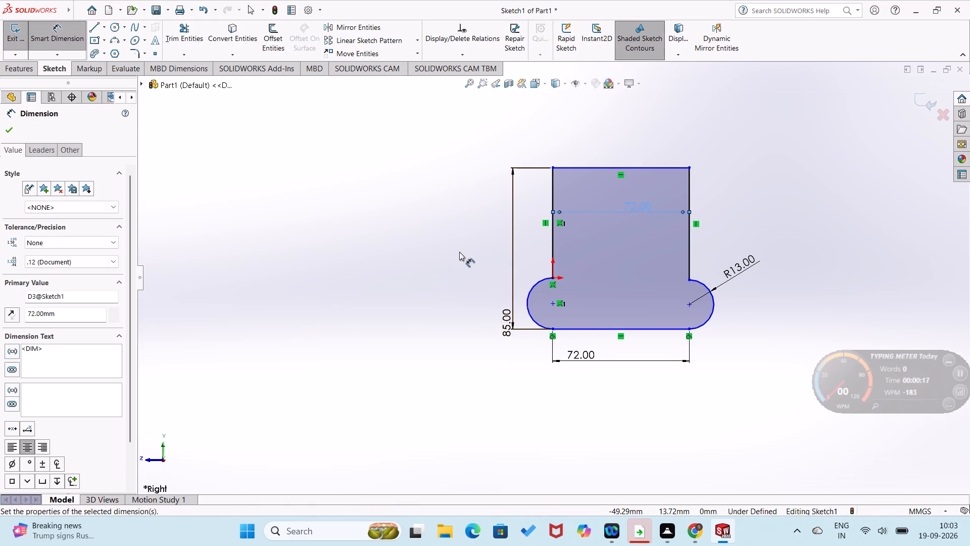
# Dimension the vertical distance between the left arc's two endpoints as 26 mm.
pyautogui.click(553, 328)
pyautogui.click(551, 275)
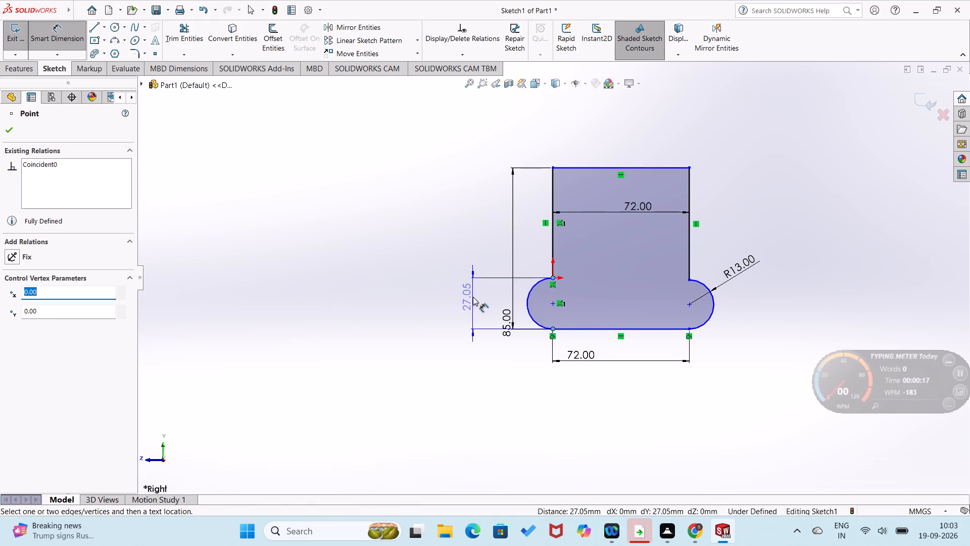
pyautogui.click(473, 297)
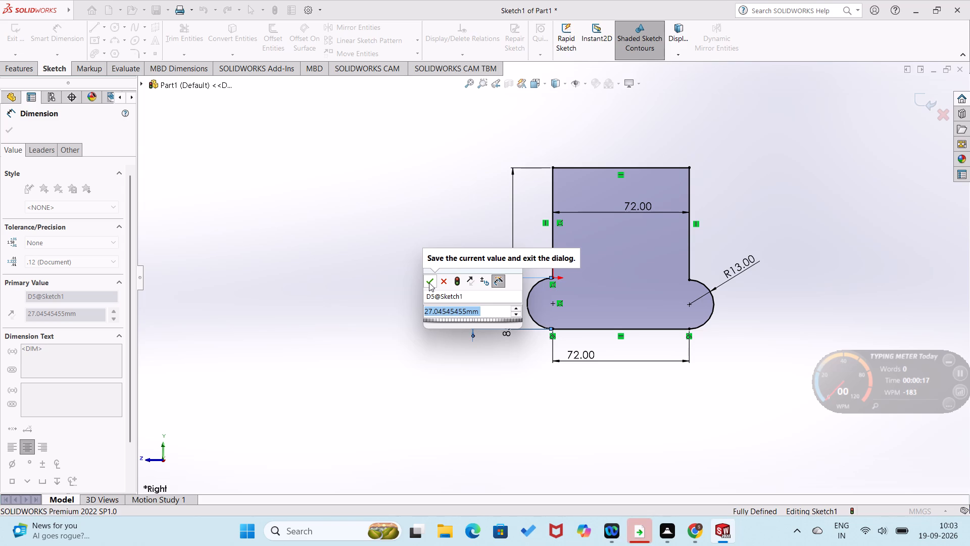
pyautogui.press('2')
pyautogui.press('6')
pyautogui.press('Return')
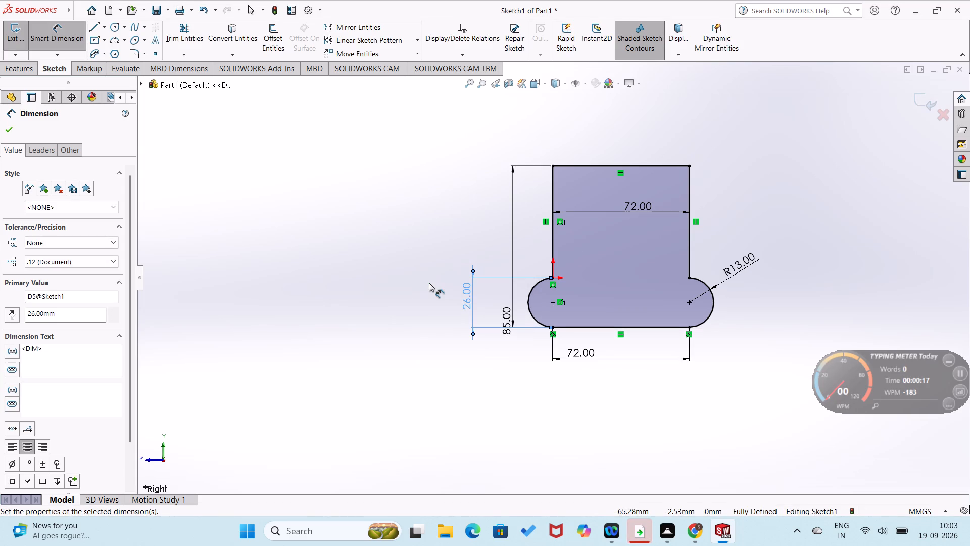
pyautogui.click(429, 283)
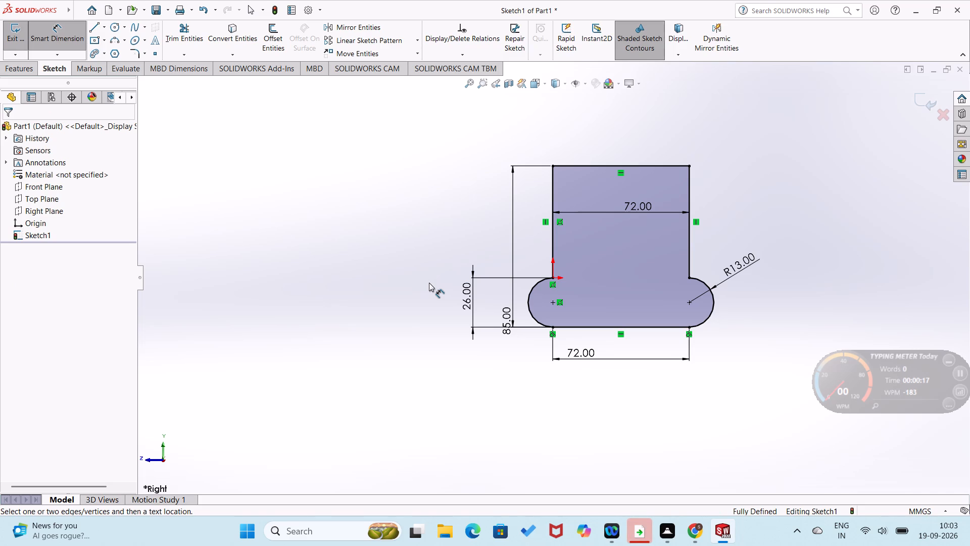
pyautogui.click(389, 280)
# Extrude the finished profile as a Blind boss from the sketch plane to a depth of 13 mm.
pyautogui.click(12, 66)
pyautogui.click(22, 50)
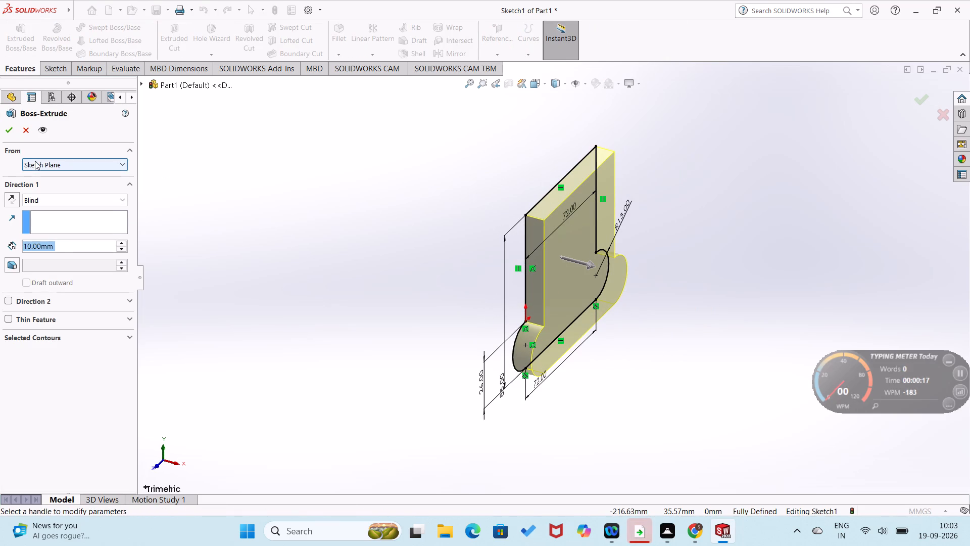
pyautogui.write('13')
pyautogui.press('Return')
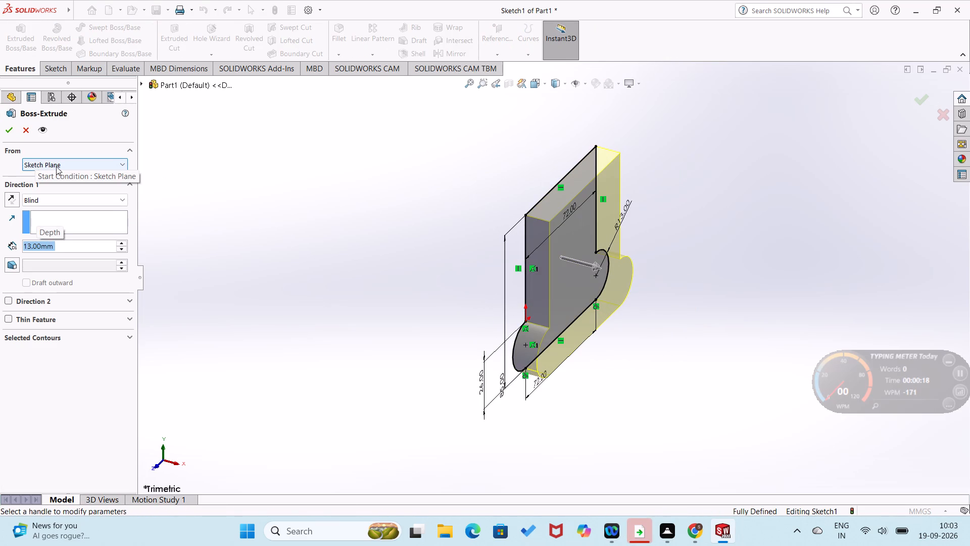
pyautogui.click(10, 130)
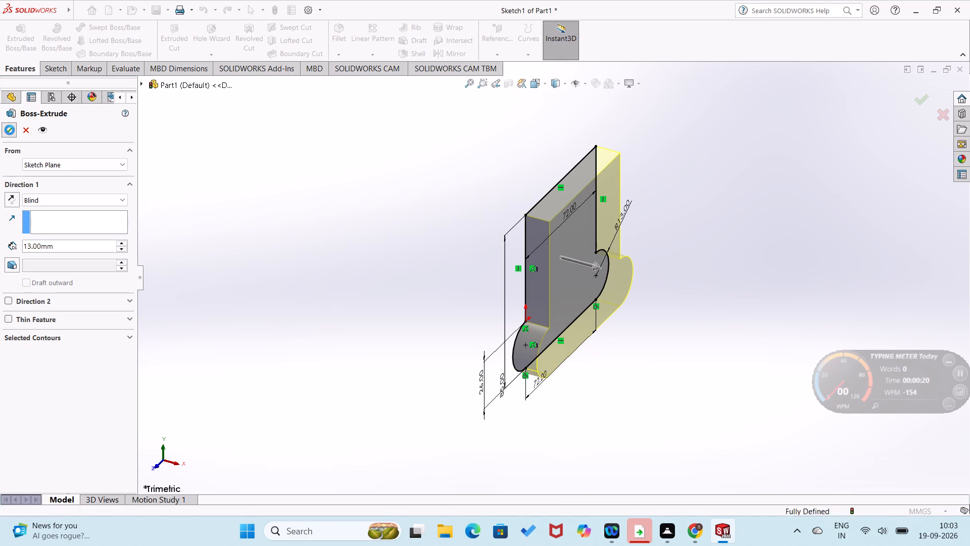
pyautogui.click(226, 215)
# Start a new sketch on the plate's narrow vertical side face, just above the rounded lower end.
pyautogui.scroll(-1, 232, 214)
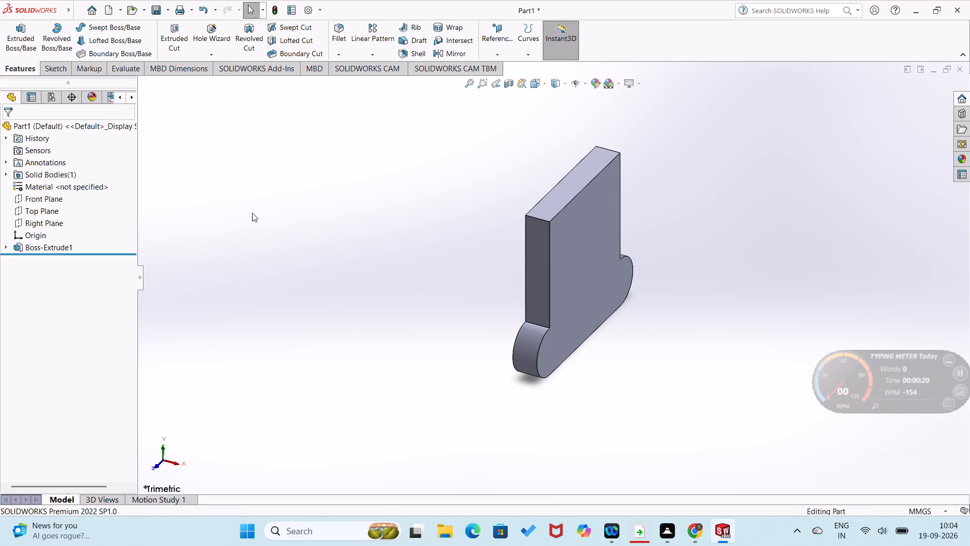
pyautogui.moveTo(257, 213); pyautogui.dragTo(212, 223, button='middle')
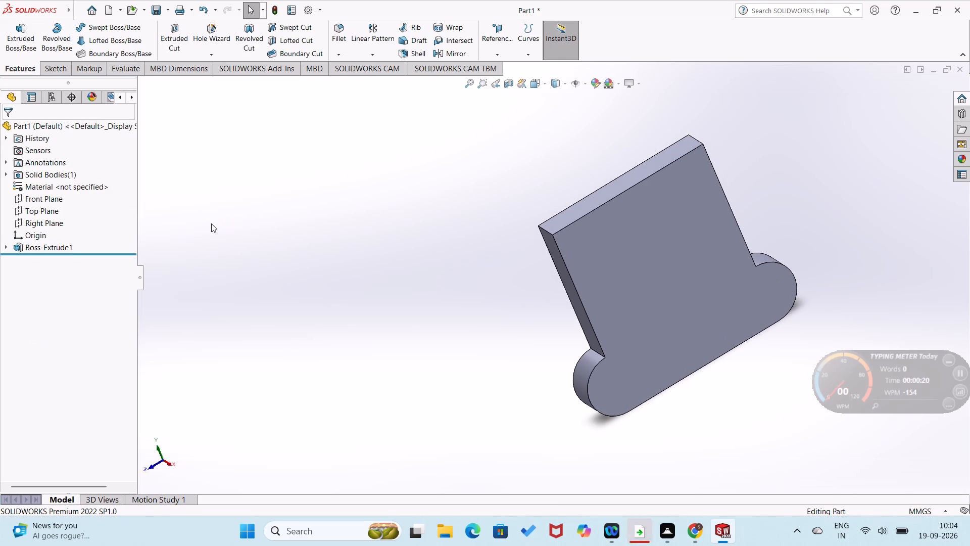
pyautogui.moveTo(437, 302); pyautogui.dragTo(460, 303, button='middle')
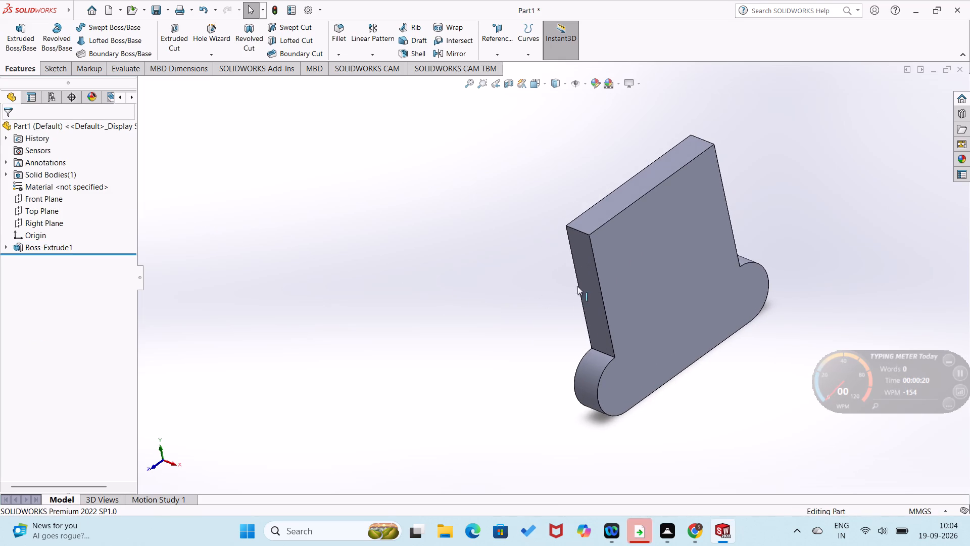
pyautogui.rightClick(579, 285)
pyautogui.click(528, 294)
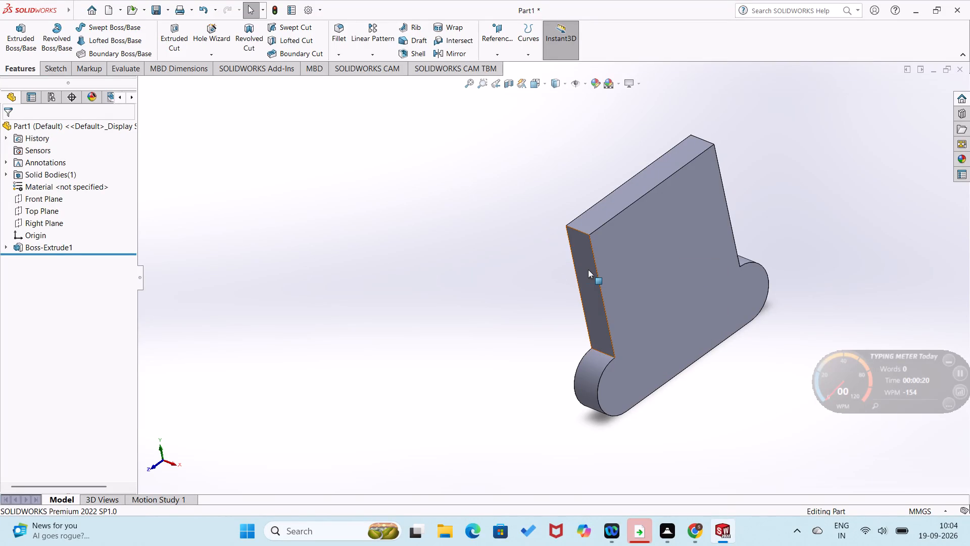
pyautogui.rightClick(588, 269)
pyautogui.click(608, 262)
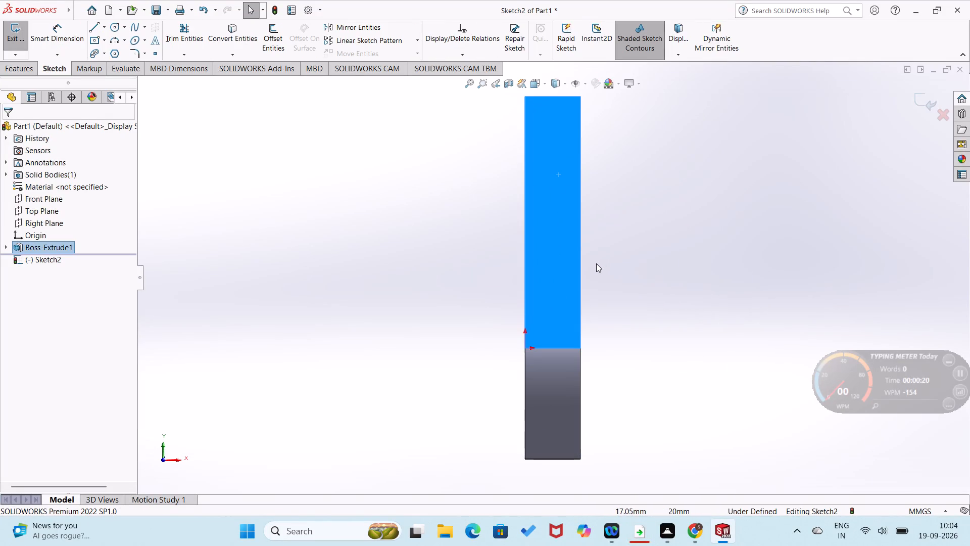
pyautogui.scroll(1, 594, 265)
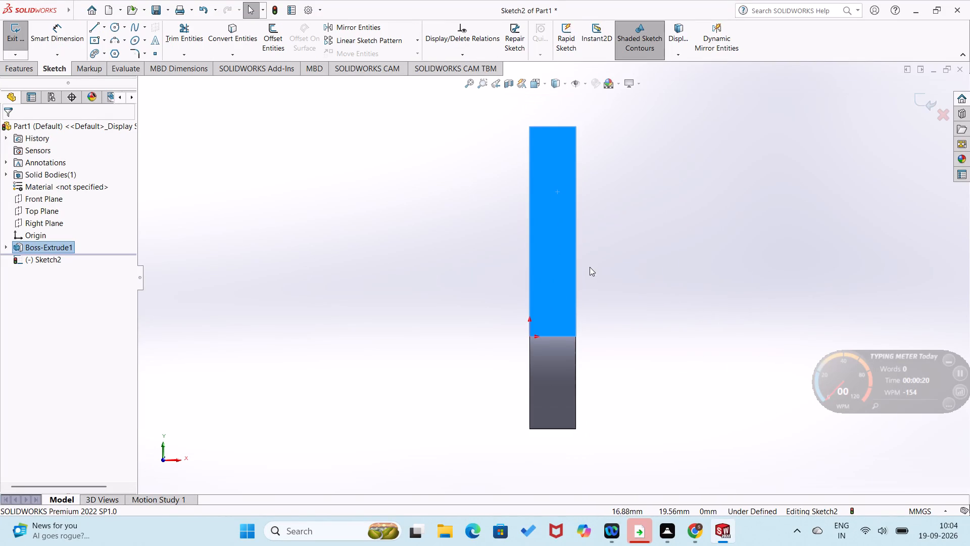
pyautogui.click(328, 326)
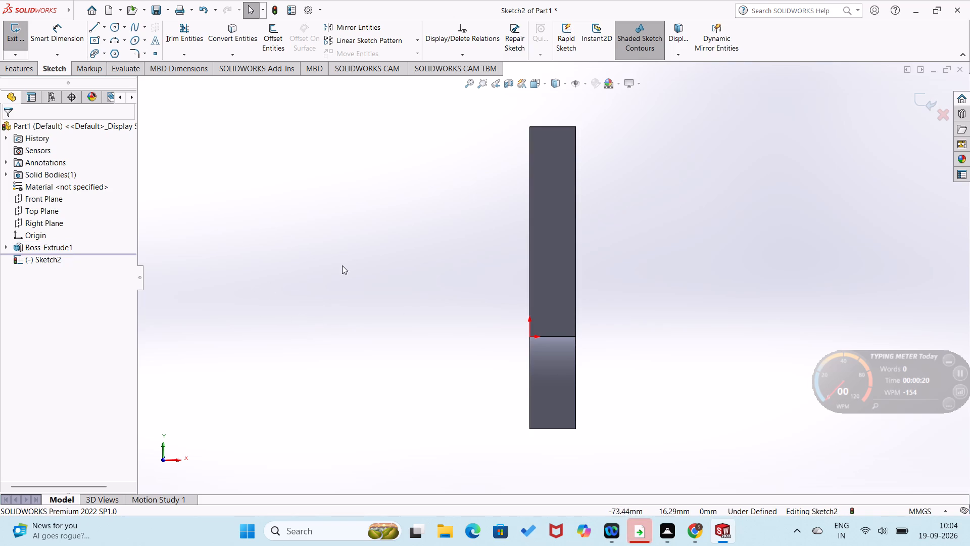
# Sketch a closed rectangle of lines about 95 mm by 11 mm, extending horizontally from the side face's upper left corner across the plate.
pyautogui.moveTo(374, 252); pyautogui.dragTo(272, 312, button='right')
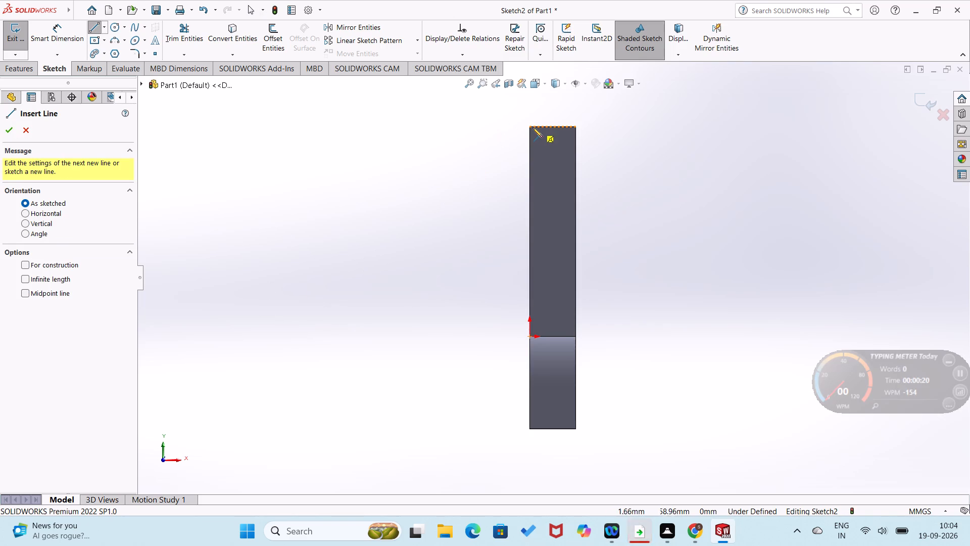
pyautogui.click(530, 126)
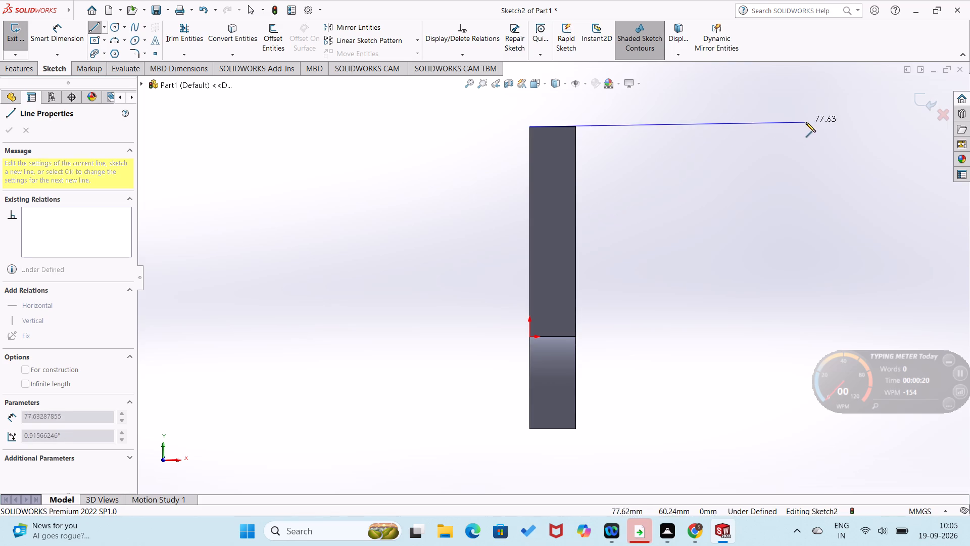
pyautogui.click(866, 128)
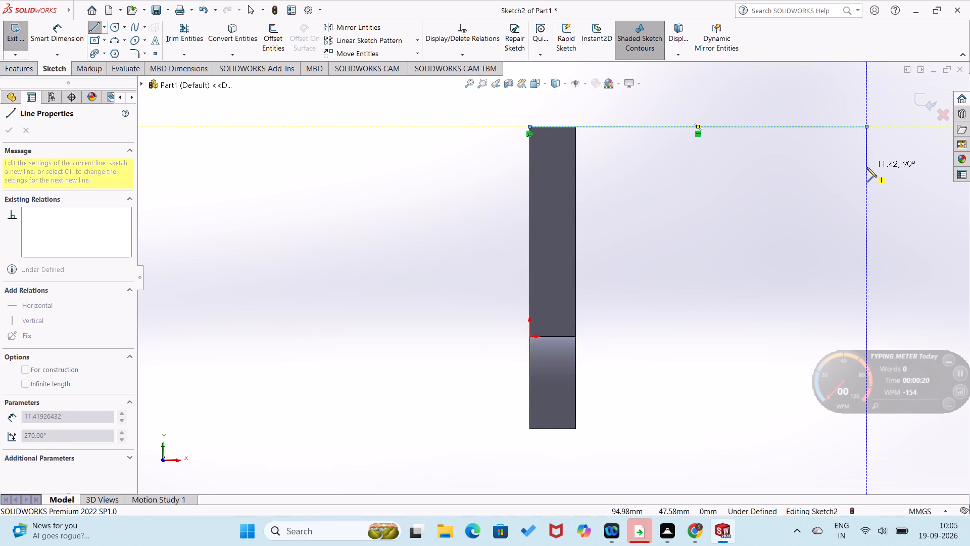
pyautogui.click(864, 167)
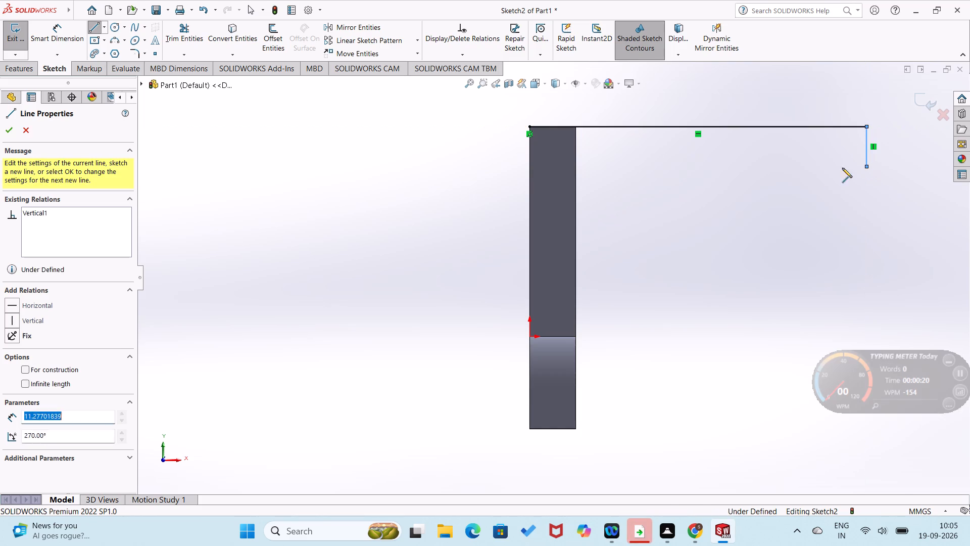
pyautogui.click(528, 166)
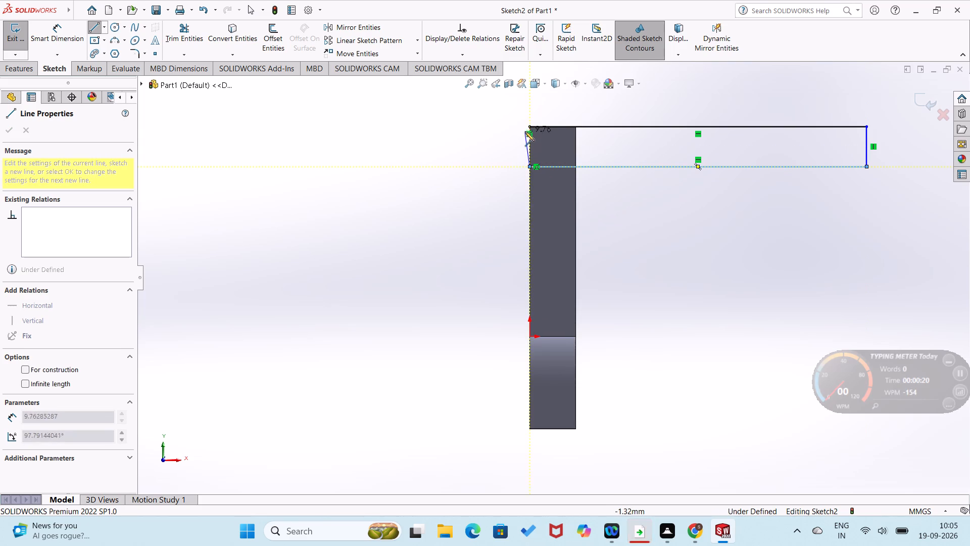
pyautogui.click(527, 125)
# Dimension the rectangle's top horizontal line as 93 mm.
pyautogui.moveTo(464, 175); pyautogui.dragTo(475, 108, button='right')
pyautogui.click(615, 124)
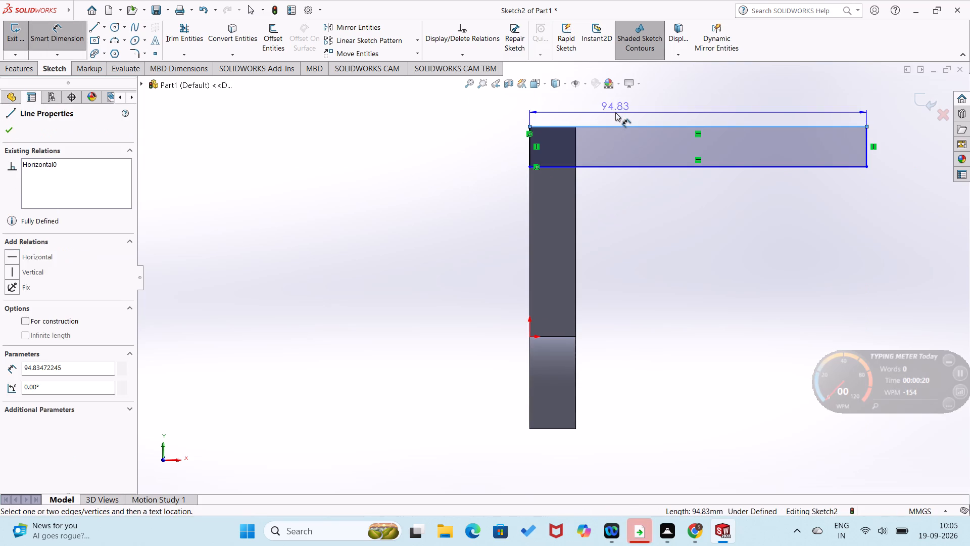
pyautogui.click(615, 112)
pyautogui.write('100')
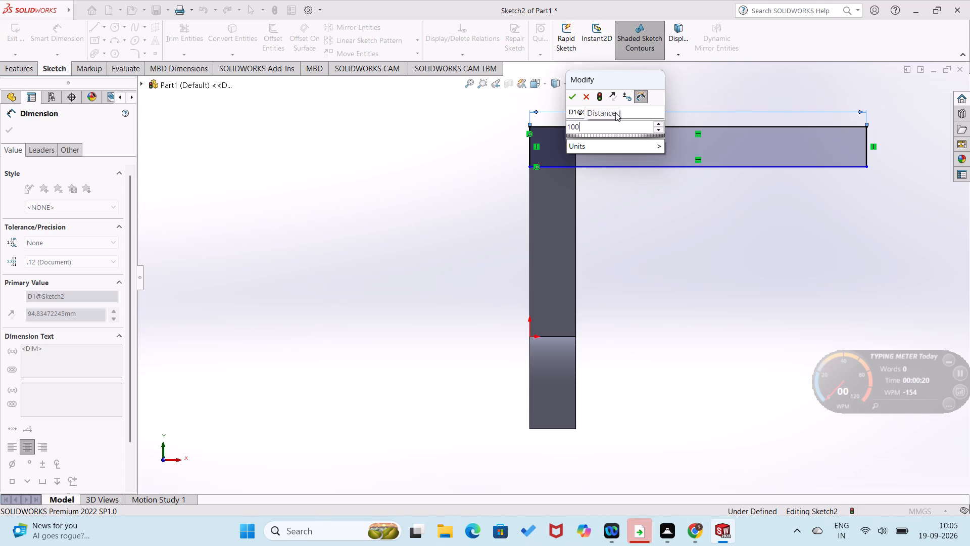
pyautogui.press('BackSpace')
pyautogui.press('BackSpace')
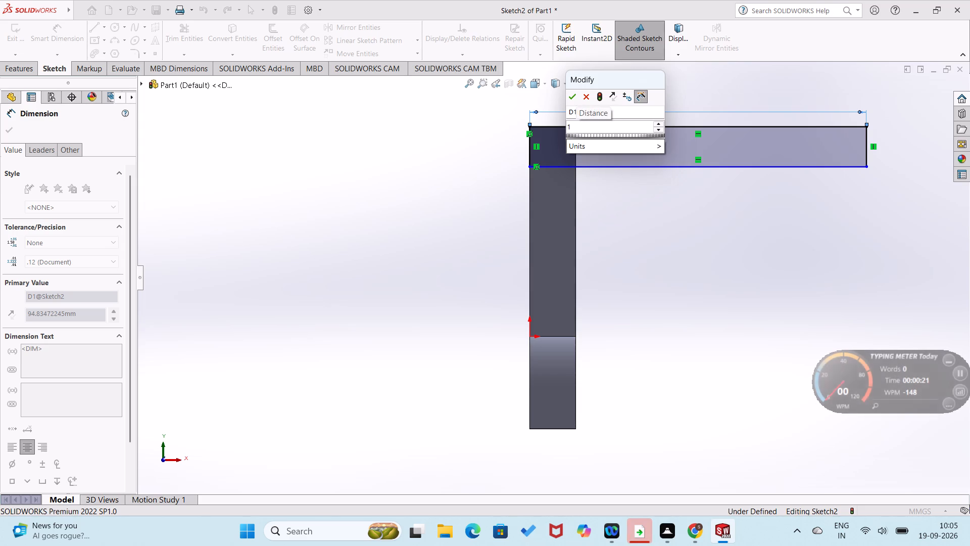
pyautogui.press('BackSpace')
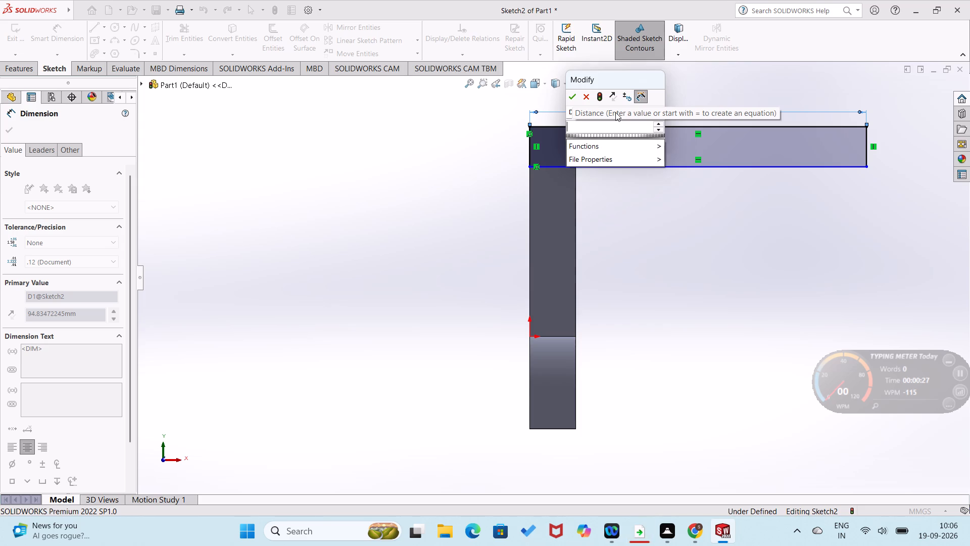
pyautogui.write('9.')
pyautogui.press('BackSpace')
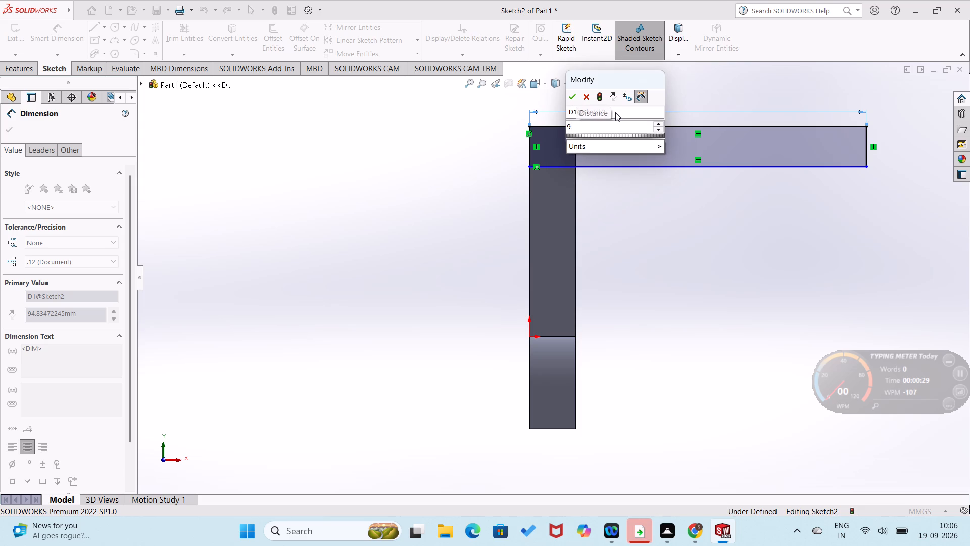
pyautogui.press('3')
pyautogui.press('Return')
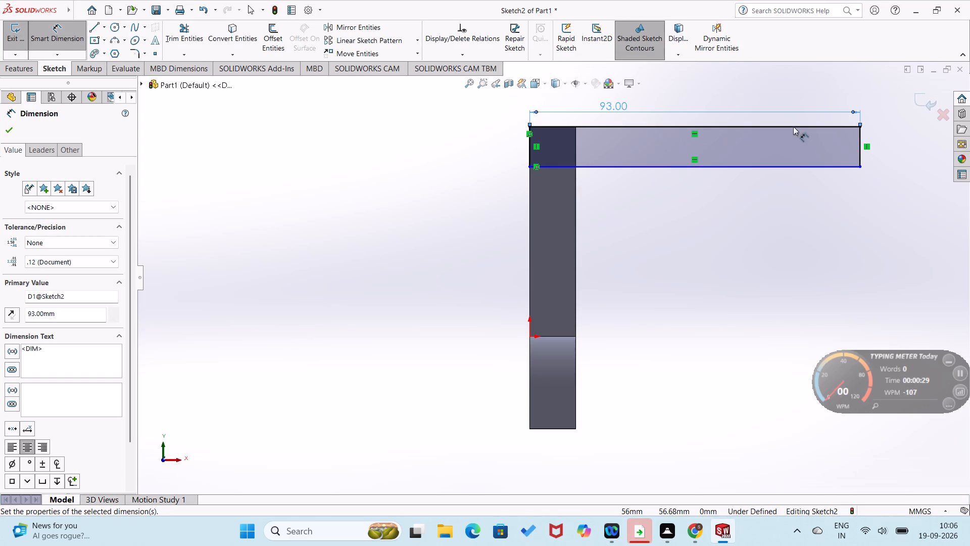
# Dimension the rectangle's free vertical end line as 13 mm.
pyautogui.click(859, 157)
pyautogui.click(880, 154)
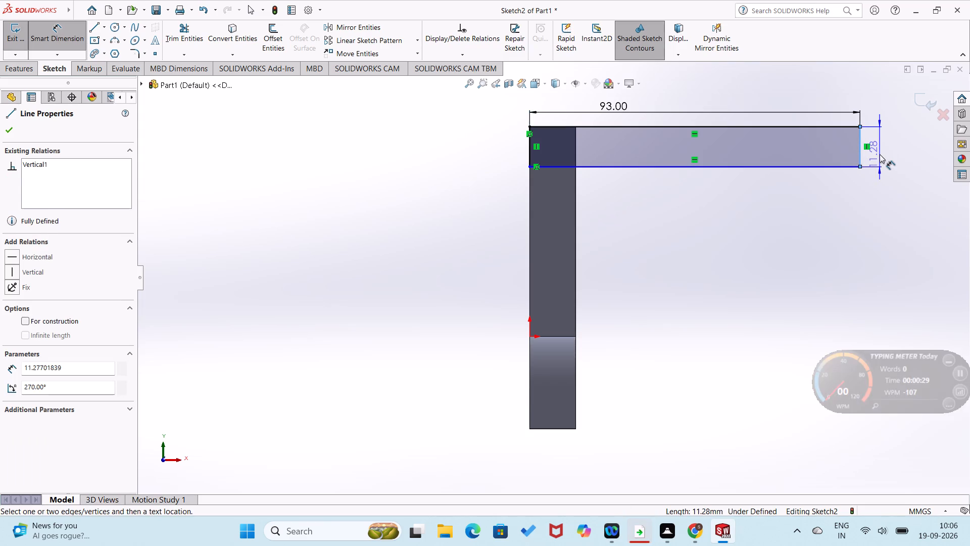
pyautogui.write('13')
pyautogui.press('Return')
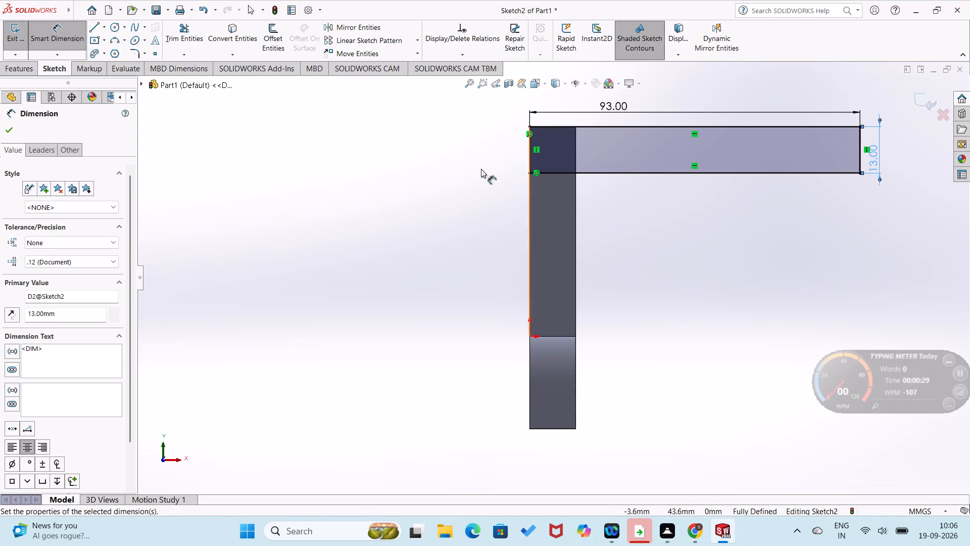
# Extrude the rectangle as a merged Blind boss in the reversed direction, across the plate's width, to a depth of 72 mm.
pyautogui.click(15, 65)
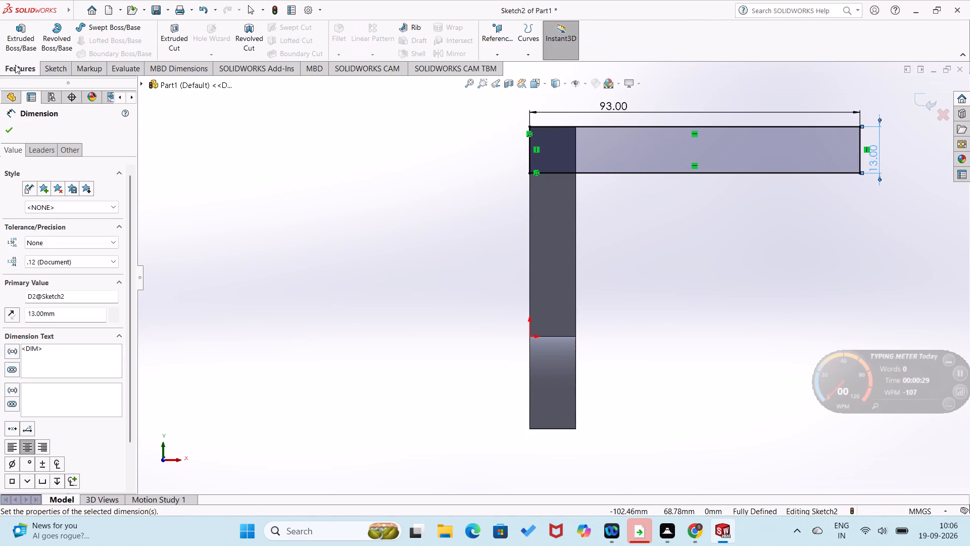
pyautogui.click(21, 44)
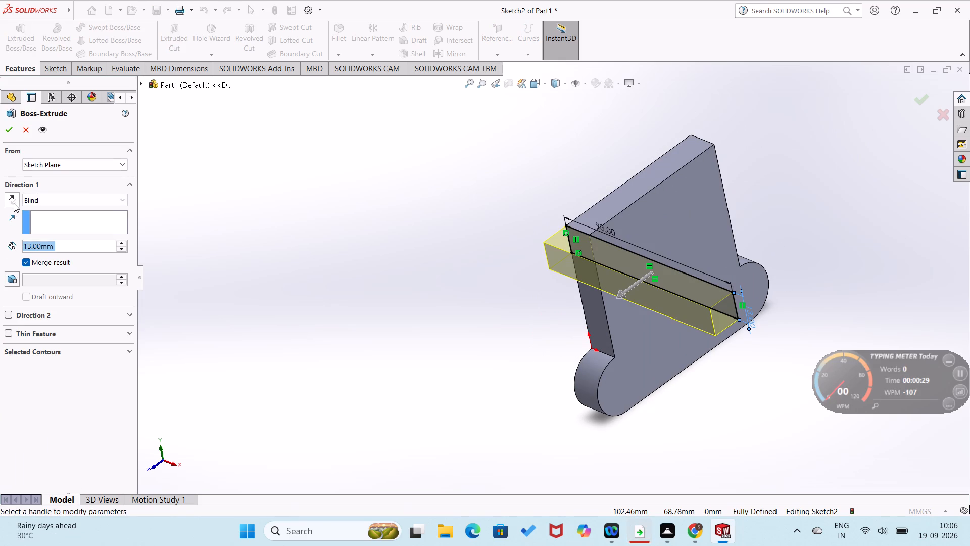
pyautogui.click(12, 202)
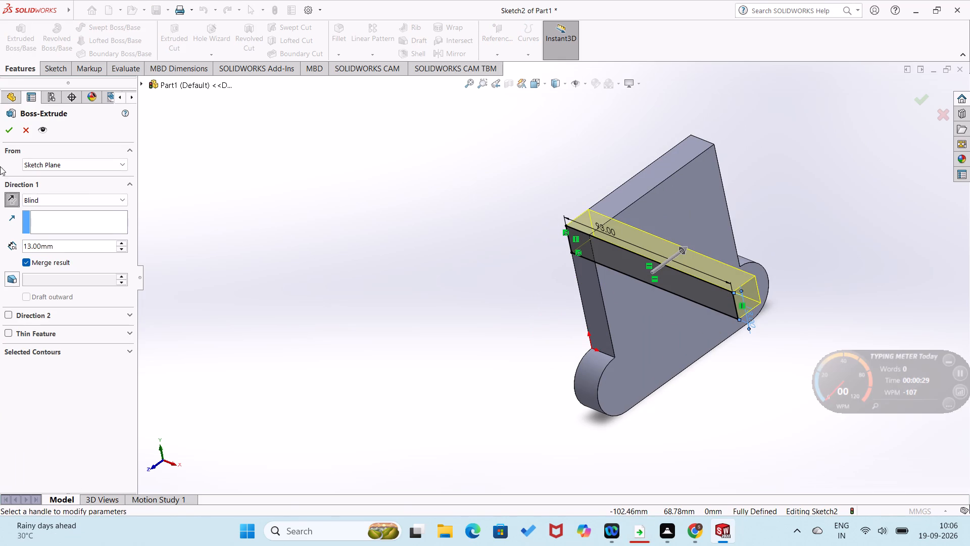
pyautogui.click(125, 199)
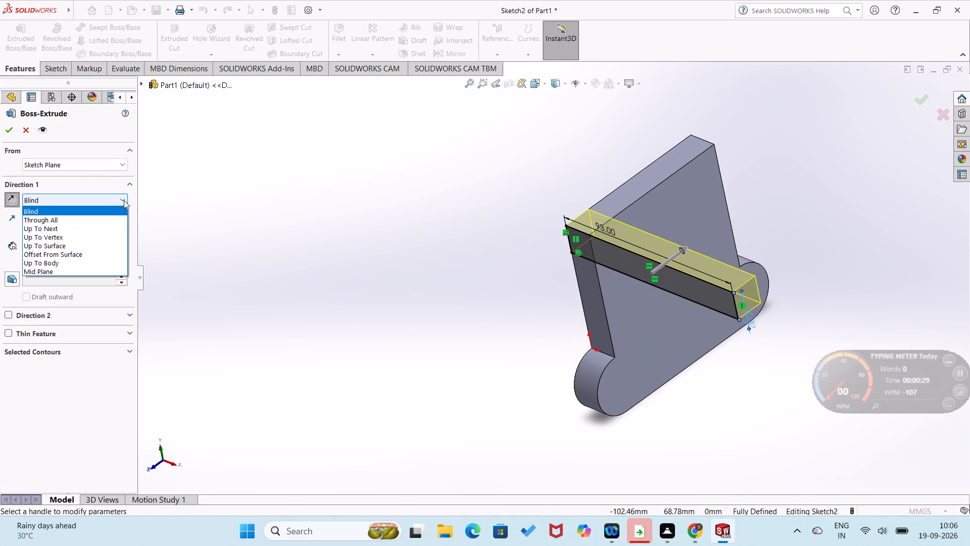
pyautogui.click(120, 232)
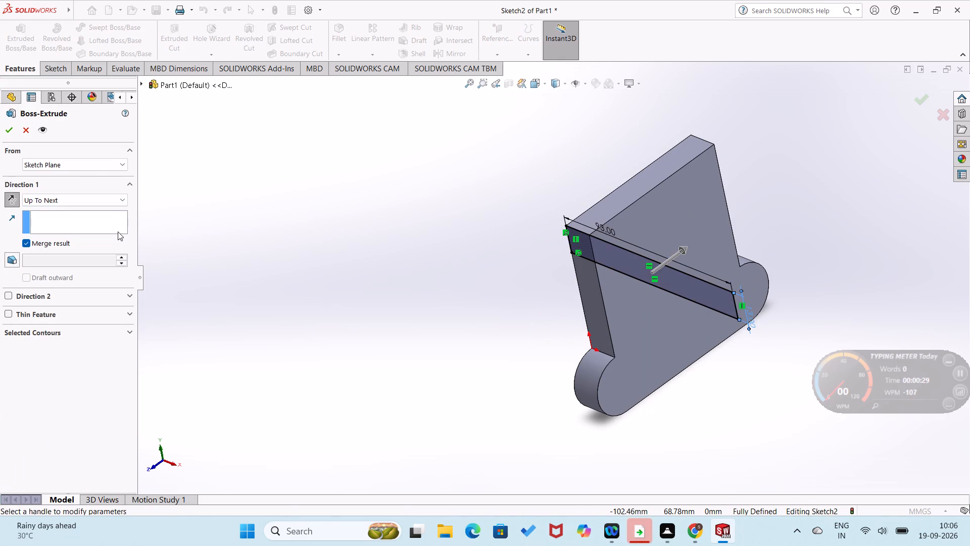
pyautogui.click(125, 199)
pyautogui.click(116, 238)
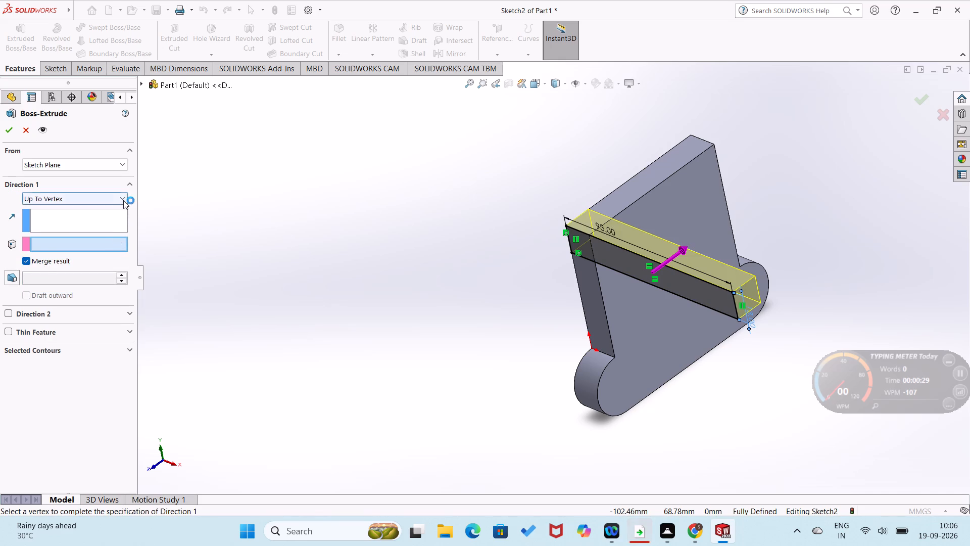
pyautogui.click(123, 200)
pyautogui.click(113, 219)
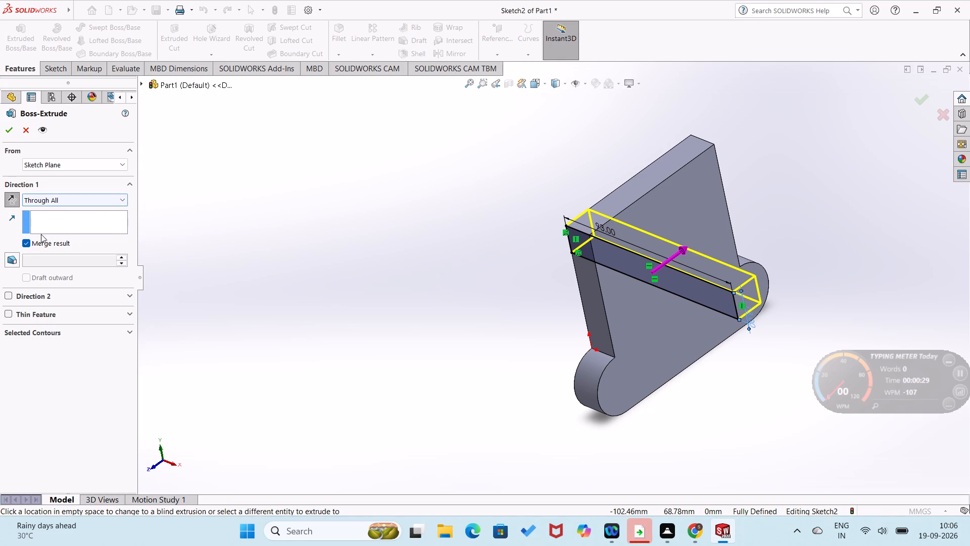
pyautogui.click(127, 200)
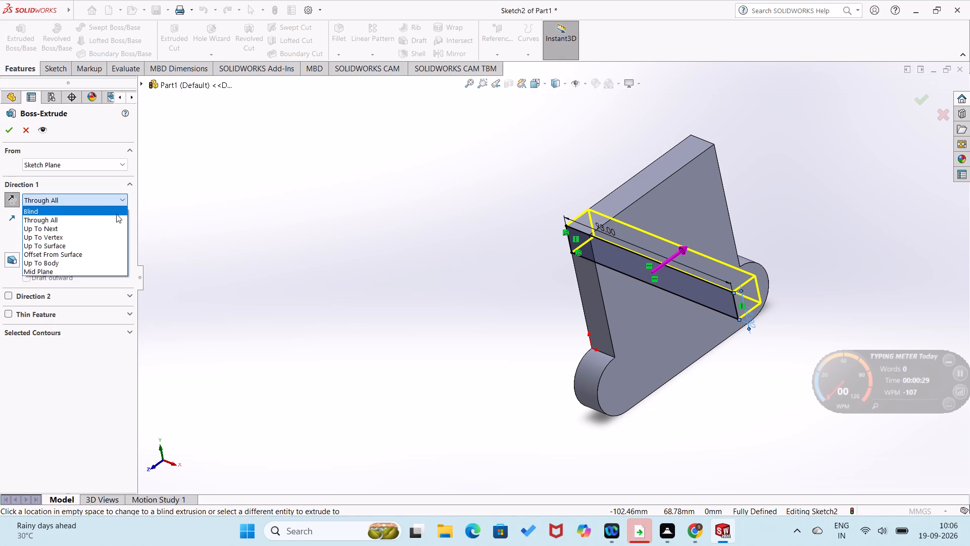
pyautogui.click(117, 213)
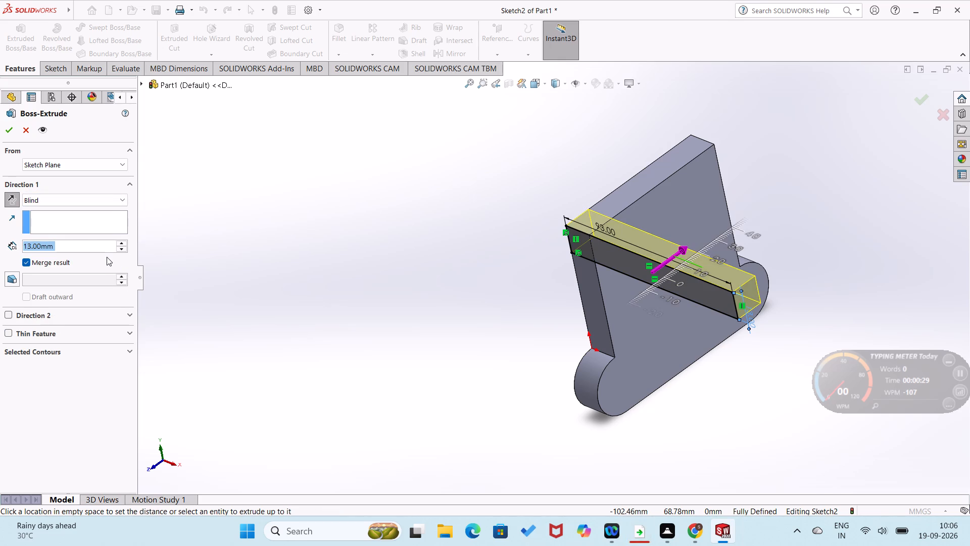
pyautogui.write('72')
pyautogui.press('Return')
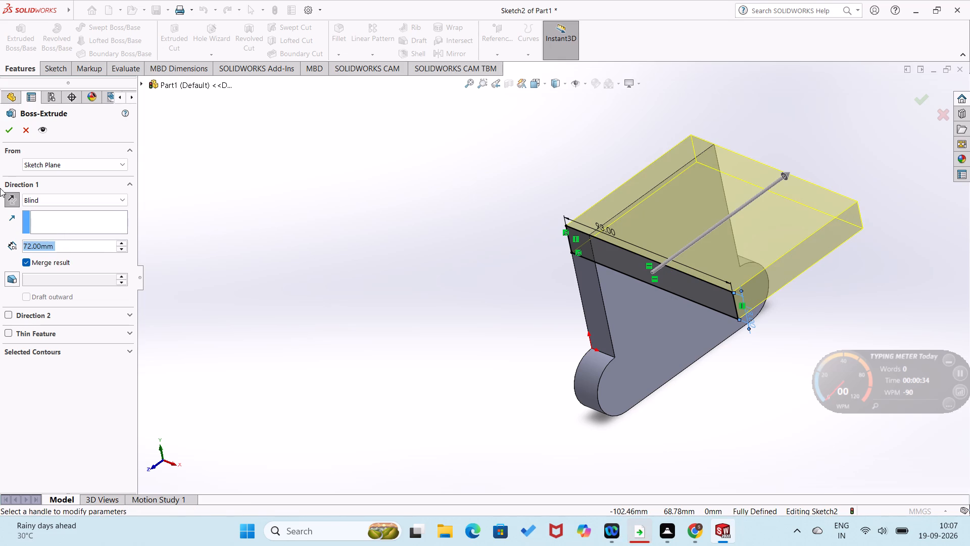
pyautogui.click(10, 131)
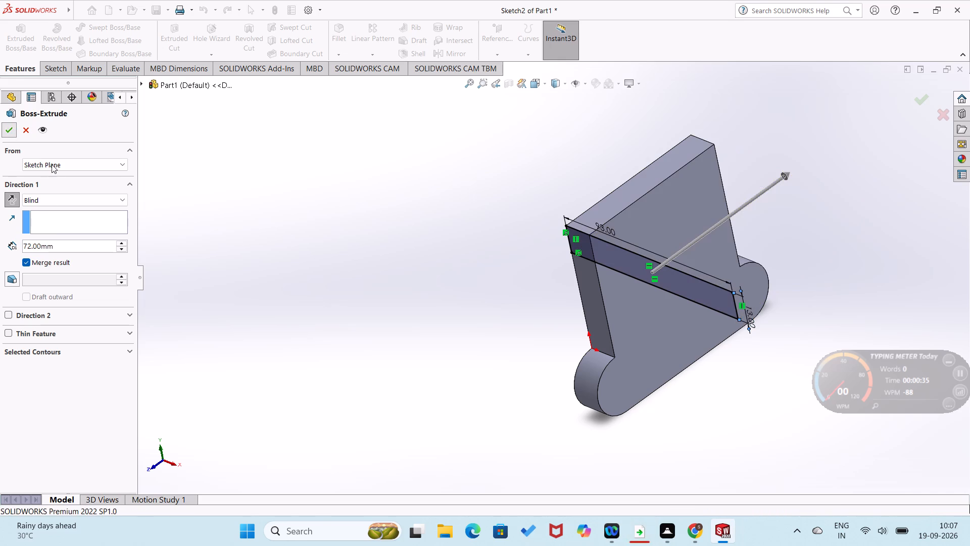
pyautogui.click(153, 209)
# Examine the L-shaped bracket in isometric view, from its side and from below the flange.
pyautogui.moveTo(297, 258); pyautogui.dragTo(275, 169, button='middle')
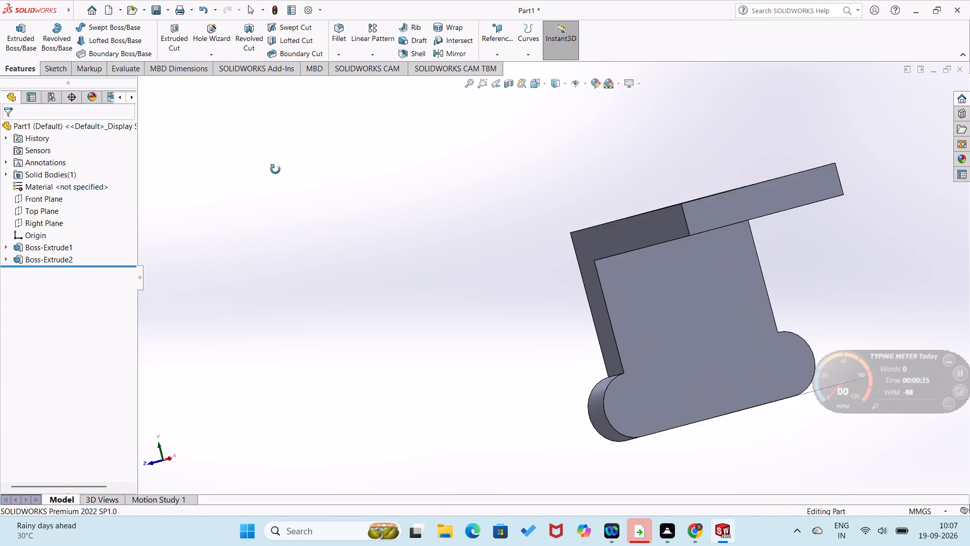
pyautogui.moveTo(275, 169); pyautogui.dragTo(270, 121, button='middle')
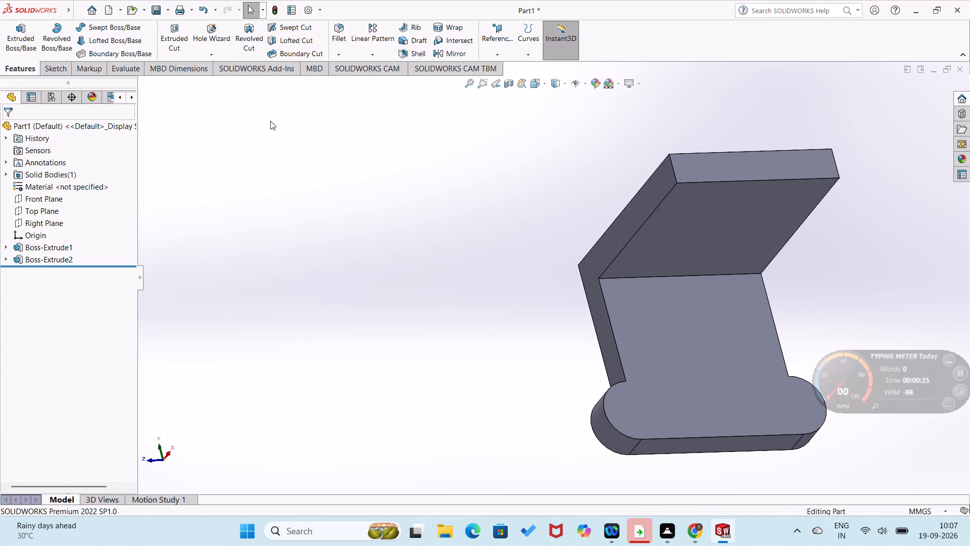
pyautogui.hotkey('ctrl', '7')
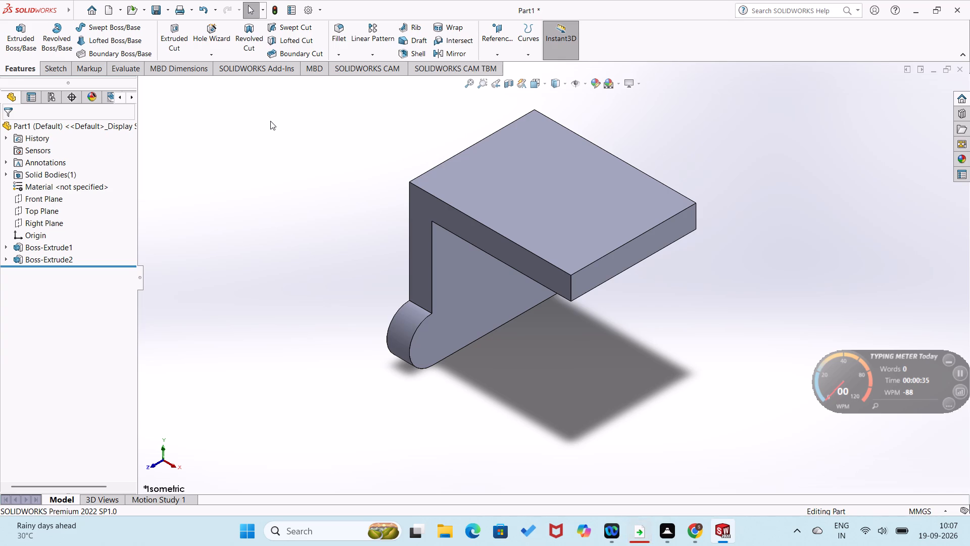
pyautogui.hotkey('ctrl', '8')
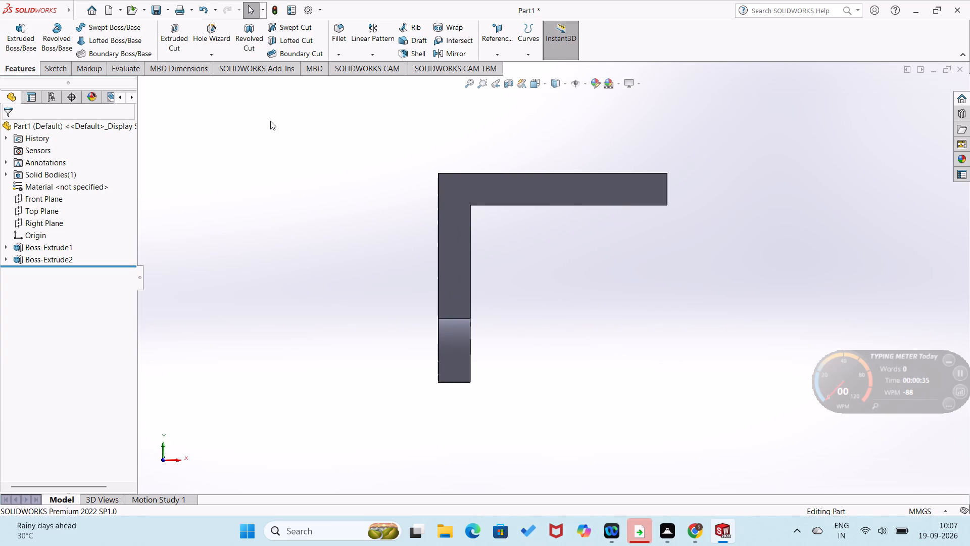
pyautogui.hotkey('ctrl', '9')
pyautogui.hotkey('ctrl', '6')
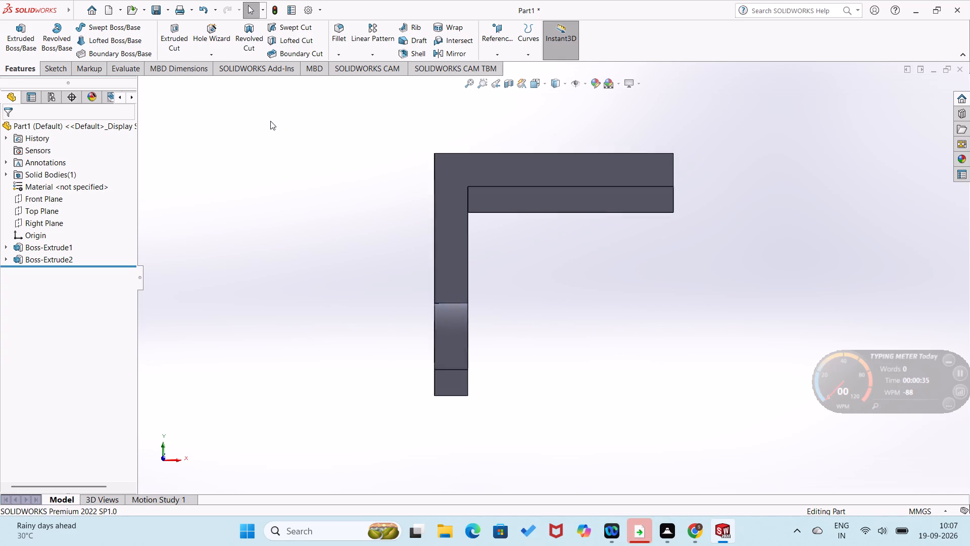
pyautogui.hotkey('ctrl', '7')
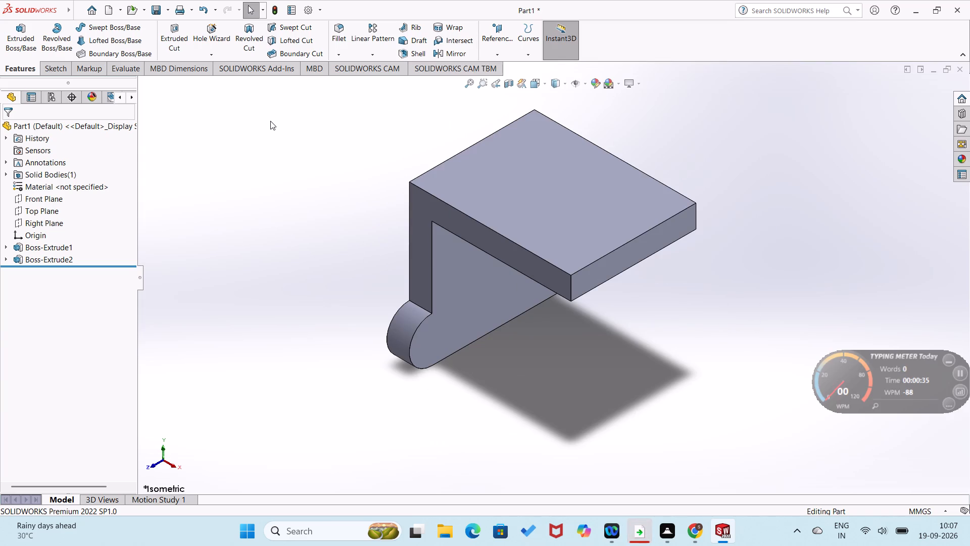
pyautogui.moveTo(450, 303); pyautogui.dragTo(402, 147, button='middle')
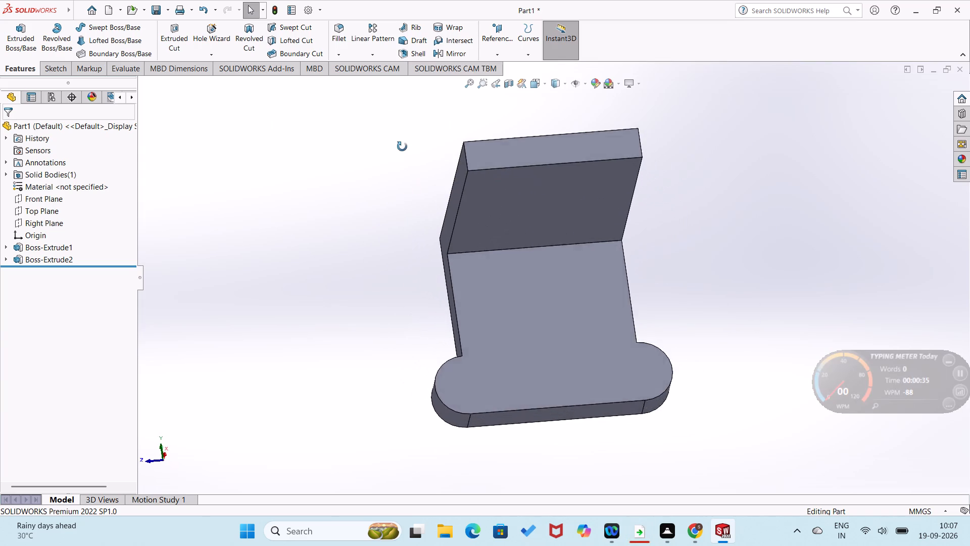
pyautogui.moveTo(402, 147); pyautogui.dragTo(402, 140, button='middle')
pyautogui.scroll(1, 495, 344)
pyautogui.moveTo(495, 344); pyautogui.dragTo(515, 277, button='middle')
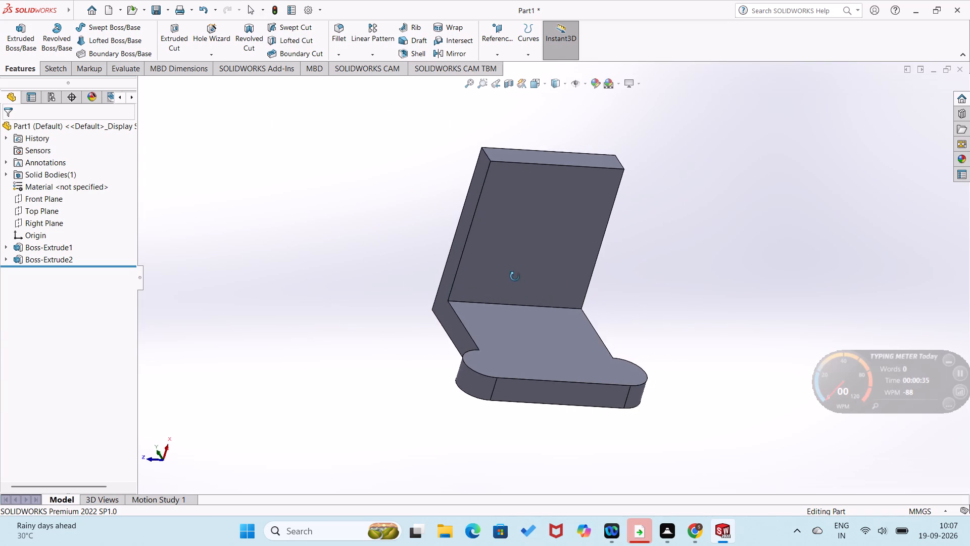
pyautogui.moveTo(515, 277); pyautogui.dragTo(527, 256, button='middle')
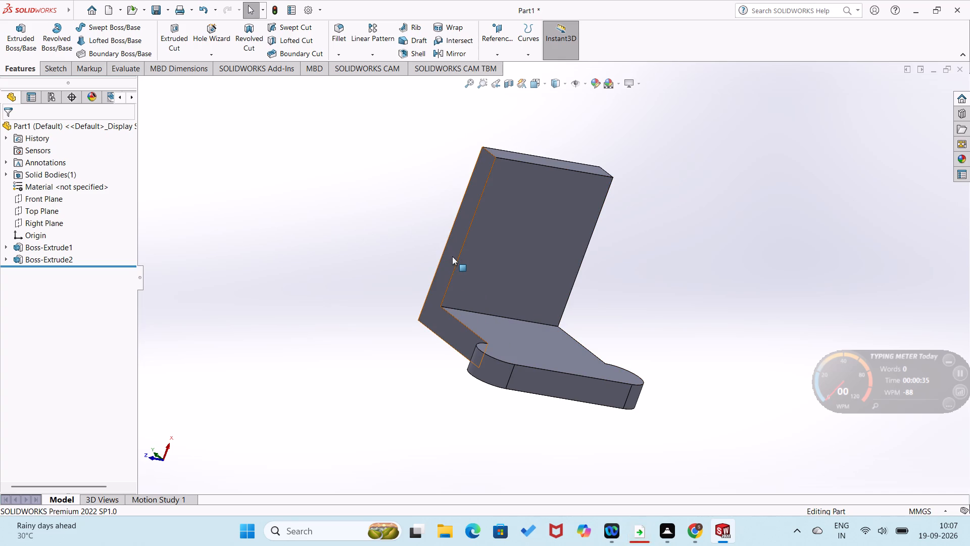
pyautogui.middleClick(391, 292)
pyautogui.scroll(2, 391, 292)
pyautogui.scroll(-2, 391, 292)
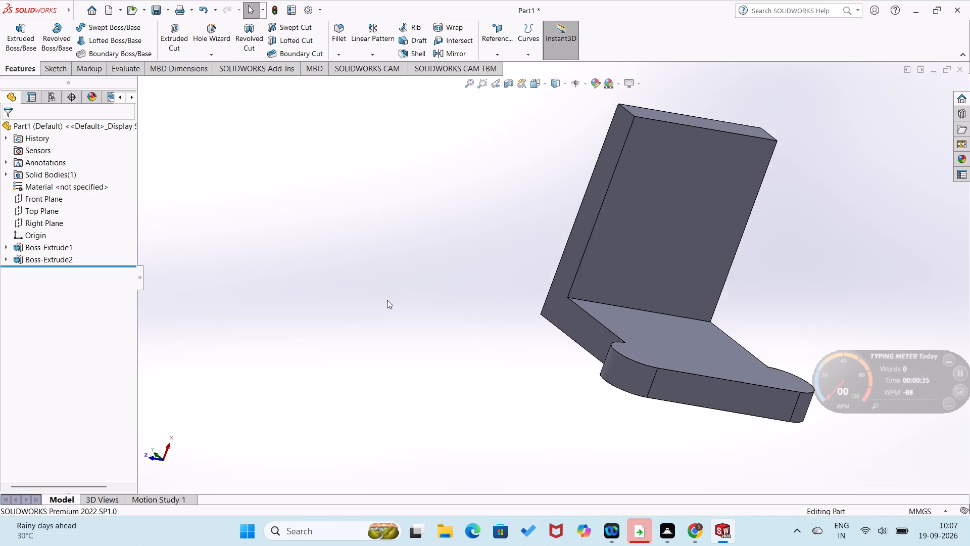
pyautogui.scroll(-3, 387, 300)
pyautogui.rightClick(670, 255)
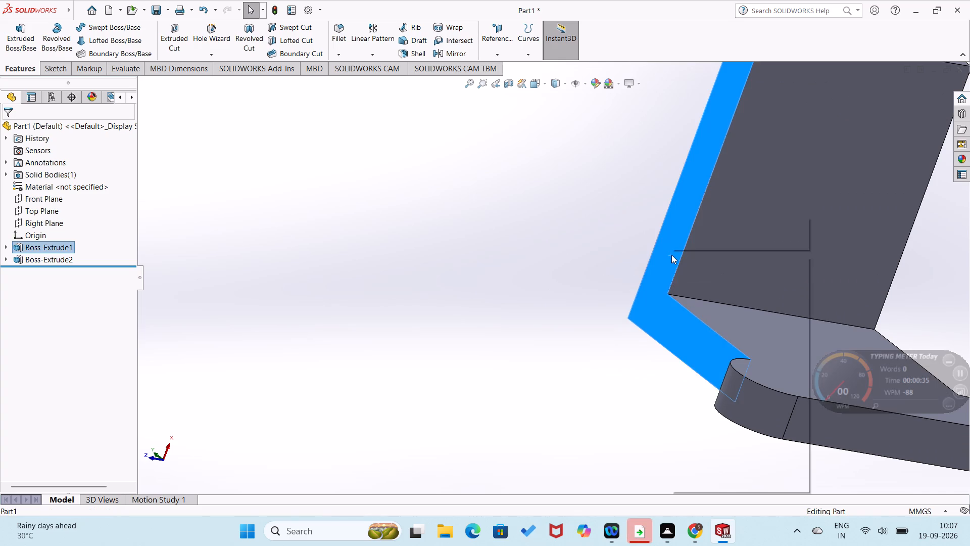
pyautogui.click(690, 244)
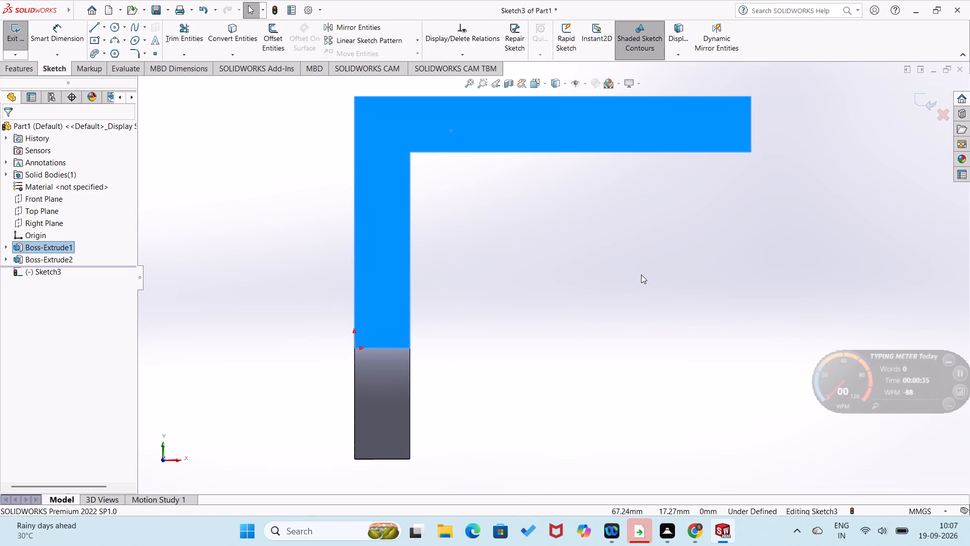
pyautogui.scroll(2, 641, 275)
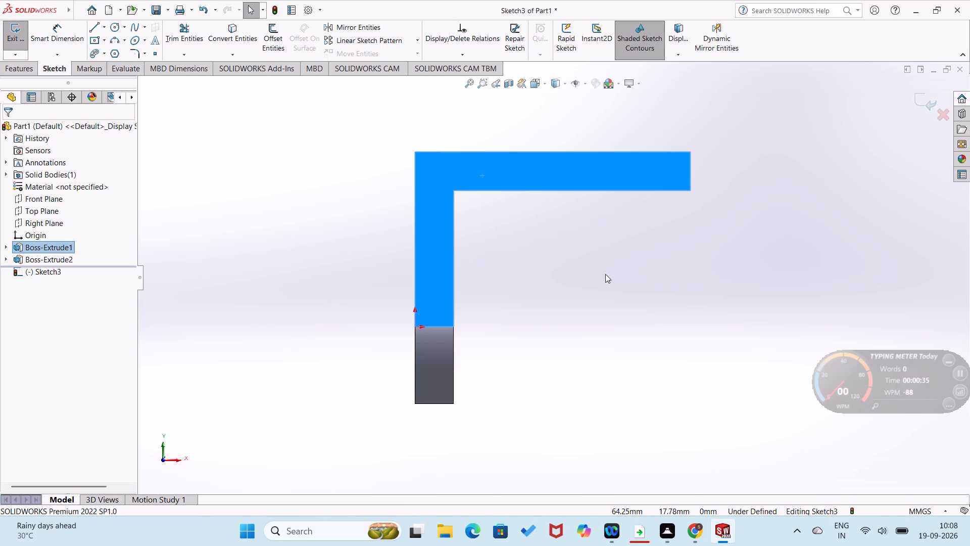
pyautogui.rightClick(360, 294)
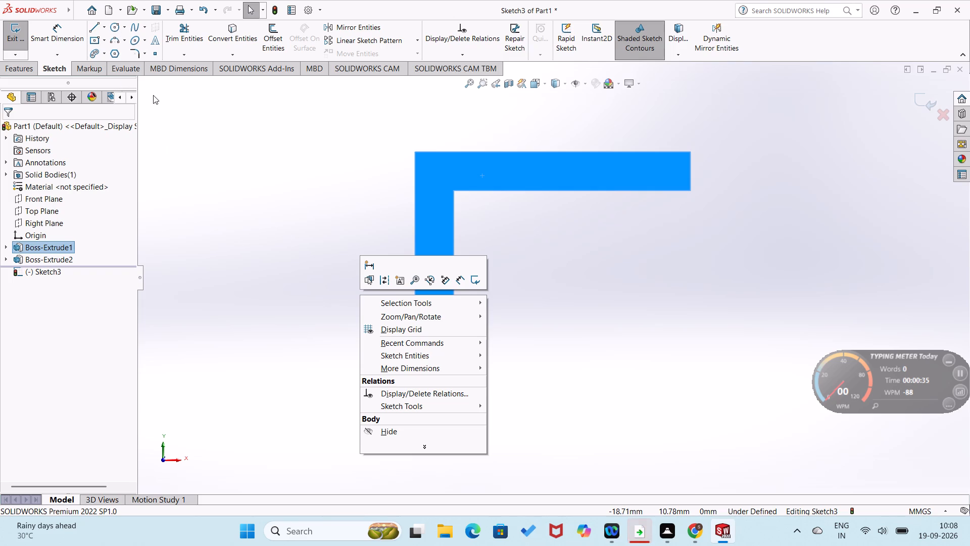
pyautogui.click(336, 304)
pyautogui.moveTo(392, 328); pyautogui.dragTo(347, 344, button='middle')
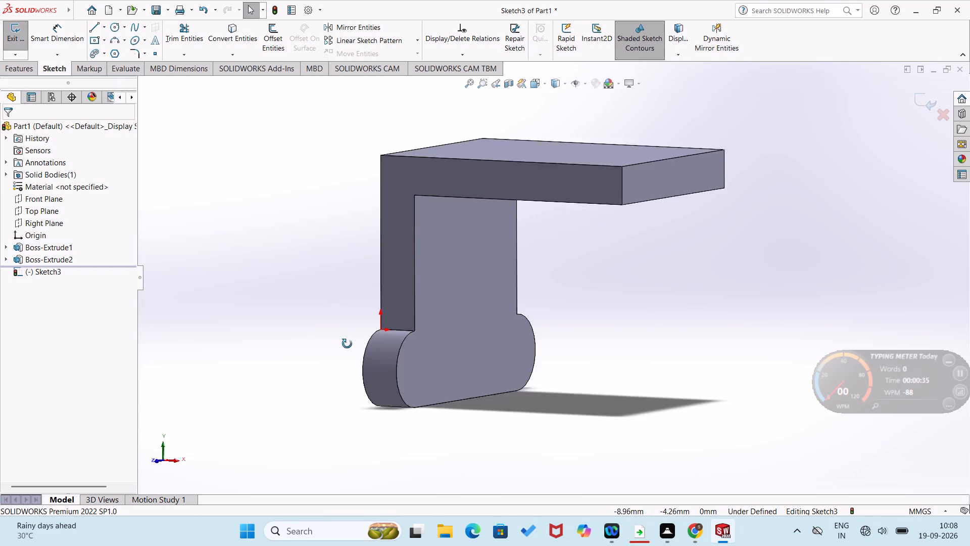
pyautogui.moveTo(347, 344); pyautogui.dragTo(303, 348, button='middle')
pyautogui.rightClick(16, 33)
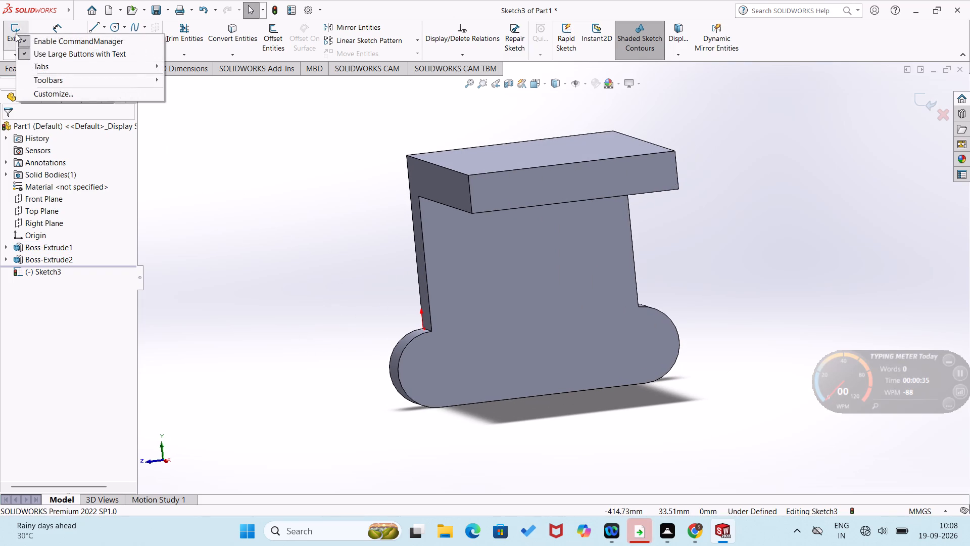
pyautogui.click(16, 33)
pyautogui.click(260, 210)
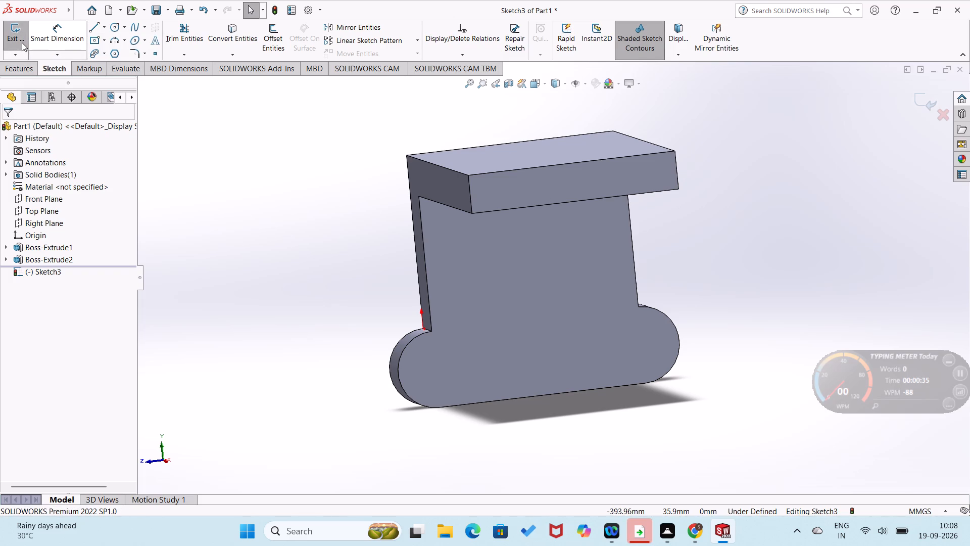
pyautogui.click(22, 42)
# Start a new sketch on the upright plate's broad inner face, below the flange.
pyautogui.rightClick(575, 366)
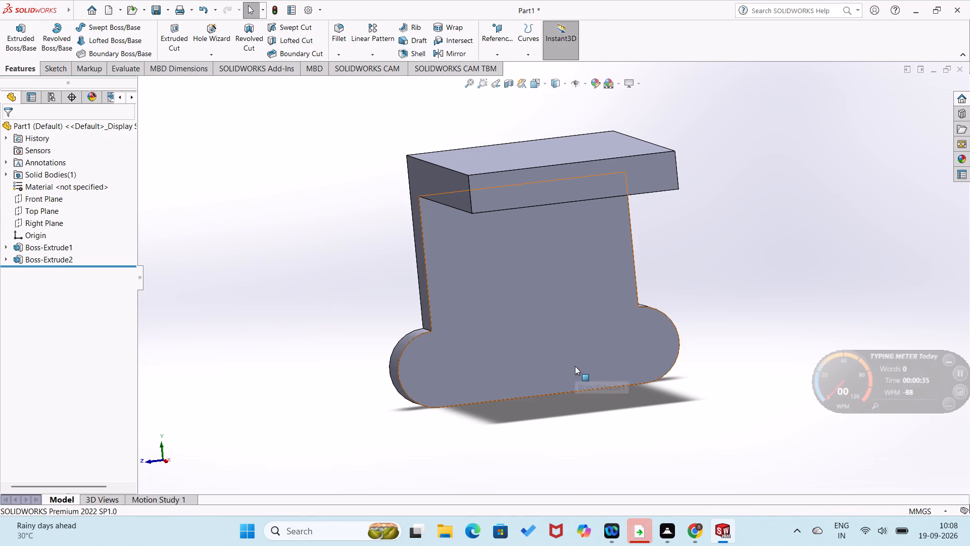
pyautogui.click(601, 292)
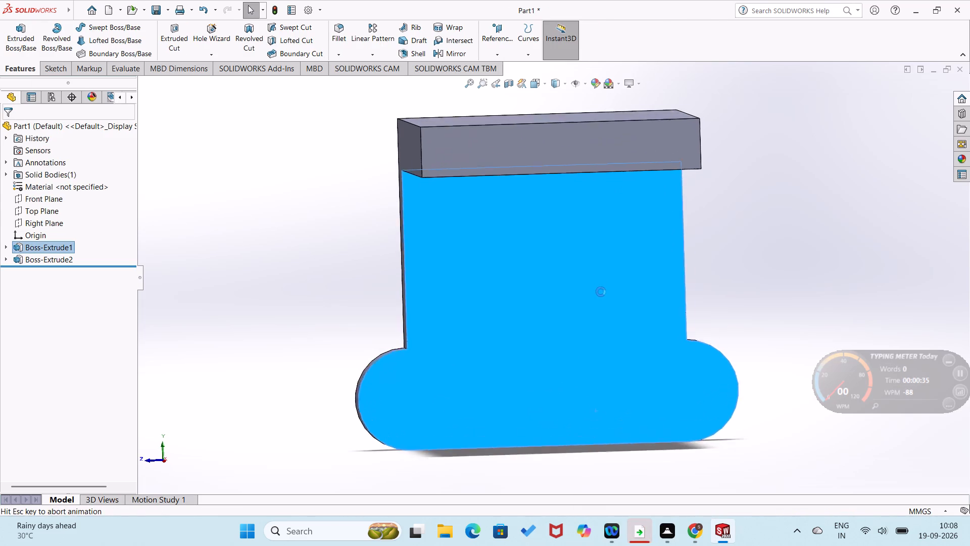
pyautogui.click(317, 323)
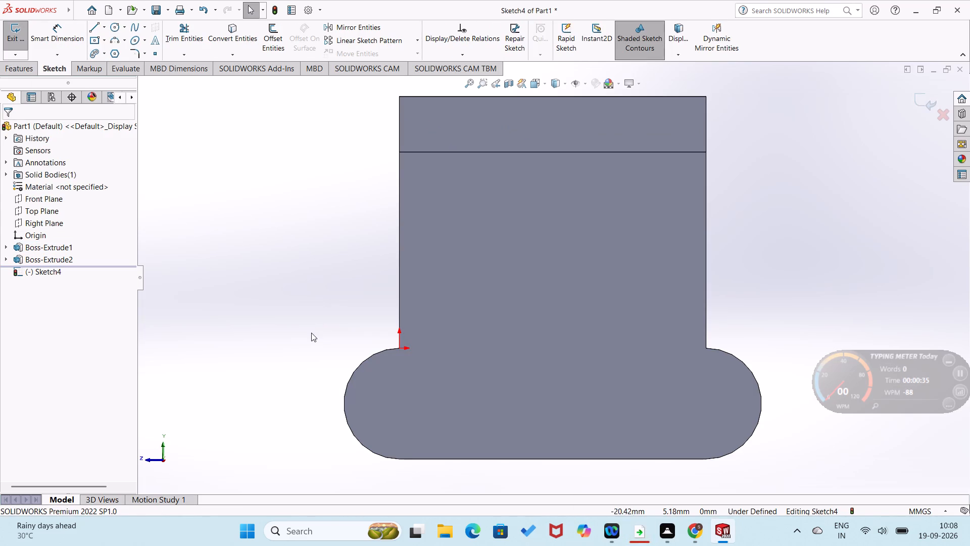
# Sketch a circle concentric with the plate's rounded lower end nearest the origin and dimension its diameter as 13 mm.
pyautogui.click(118, 24)
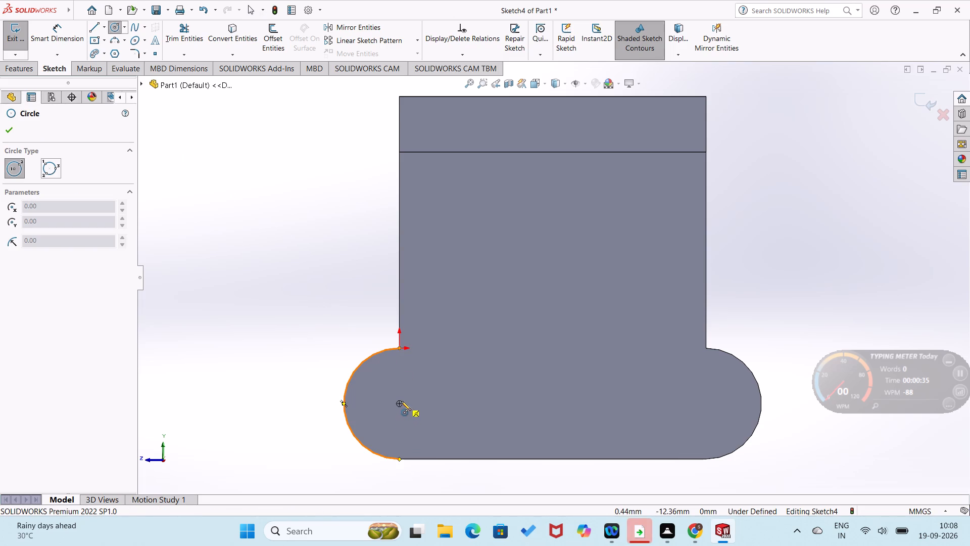
pyautogui.scroll(3, 402, 401)
pyautogui.scroll(-5, 402, 401)
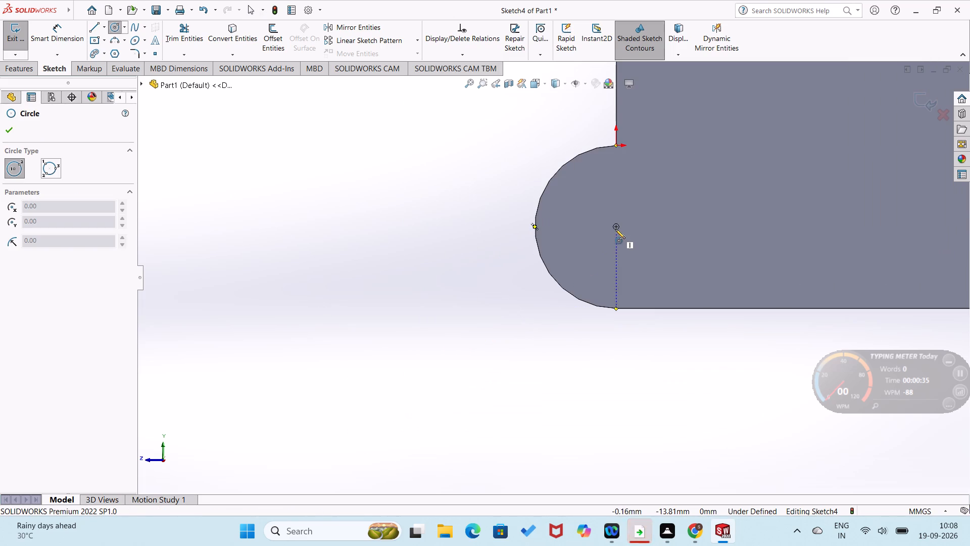
pyautogui.click(617, 225)
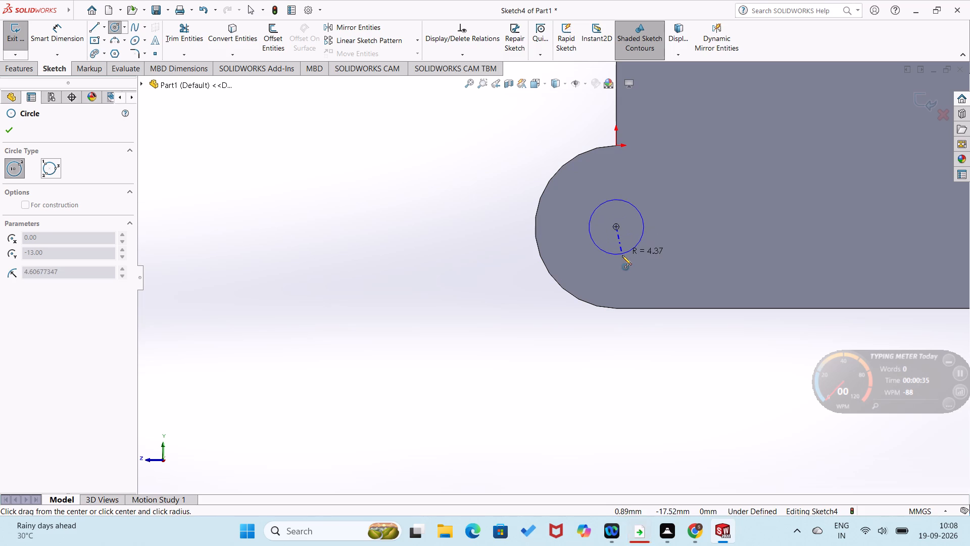
pyautogui.click(622, 255)
pyautogui.moveTo(562, 333); pyautogui.dragTo(568, 202, button='right')
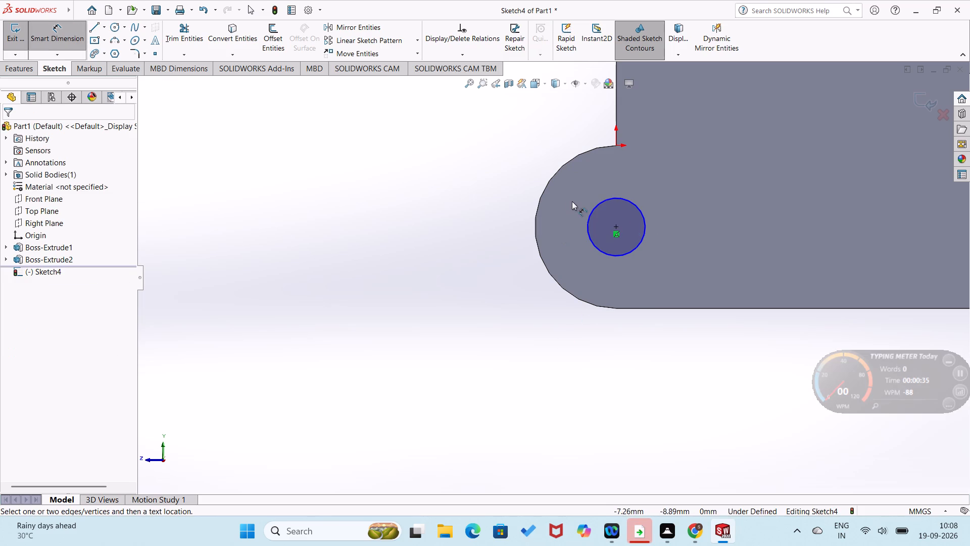
pyautogui.click(645, 231)
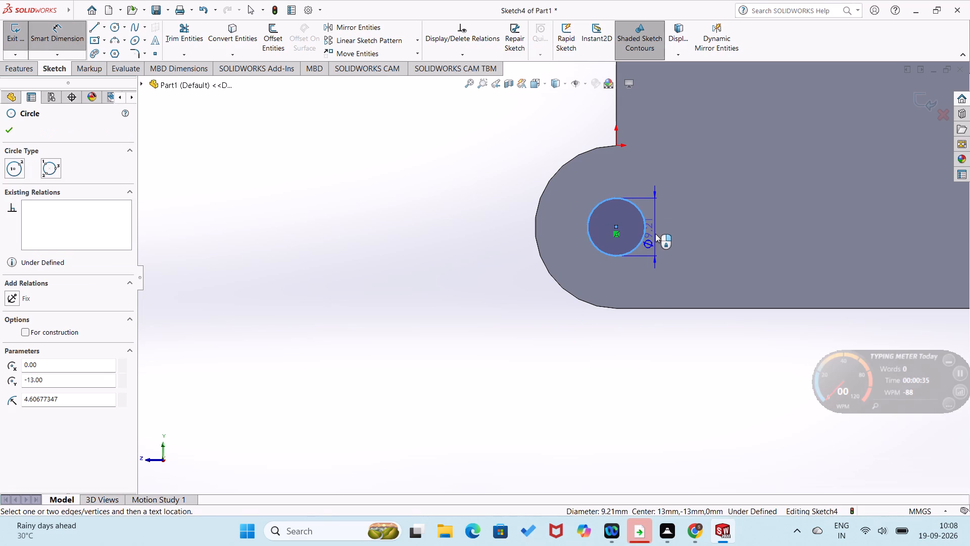
pyautogui.click(671, 237)
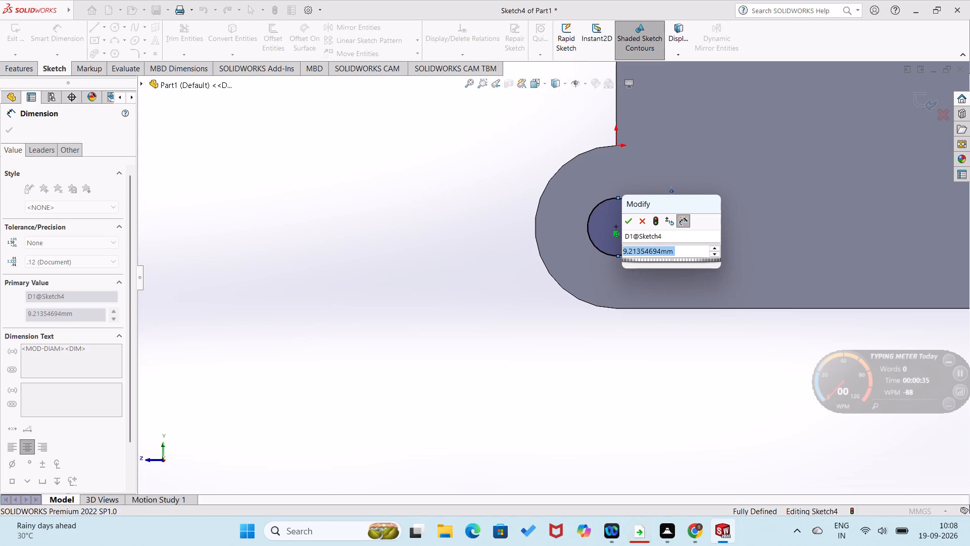
pyautogui.press('1')
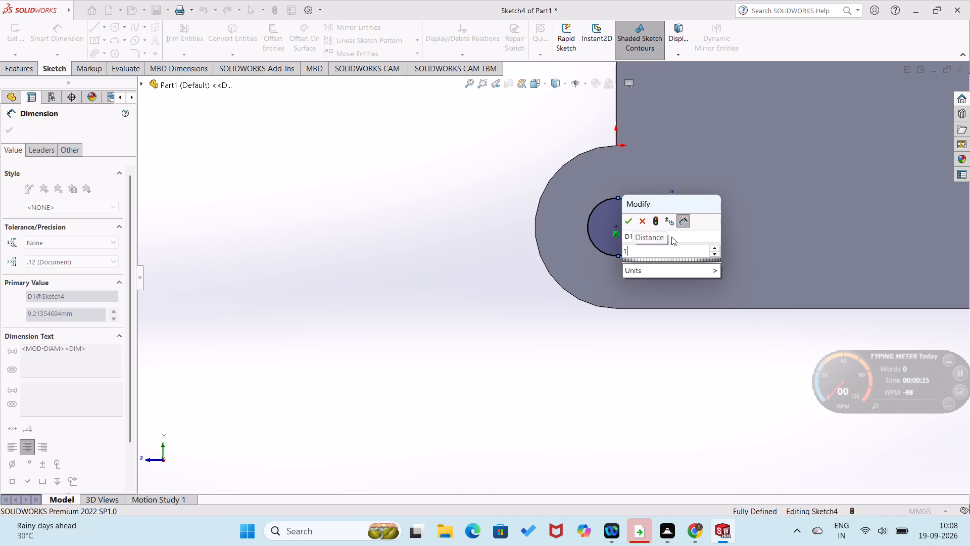
pyautogui.press('3')
pyautogui.press('Return')
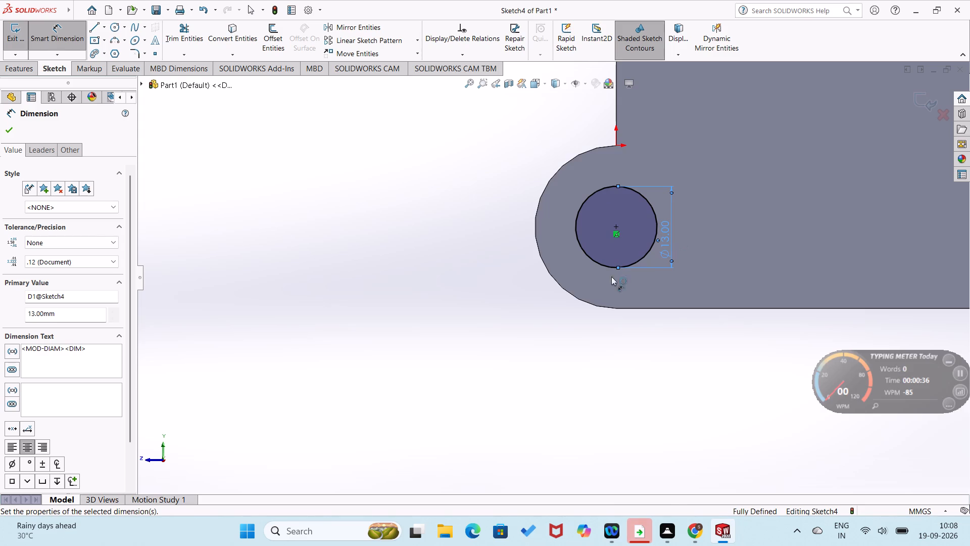
pyautogui.click(496, 321)
# Sketch a second circle concentric with the opposite rounded end and dimension its diameter as 13 mm.
pyautogui.scroll(3, 630, 296)
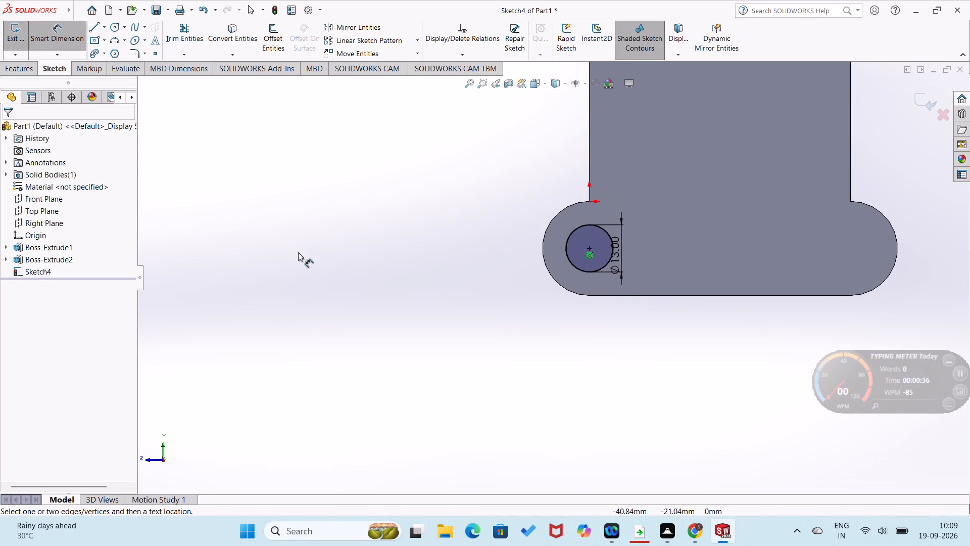
pyautogui.click(110, 28)
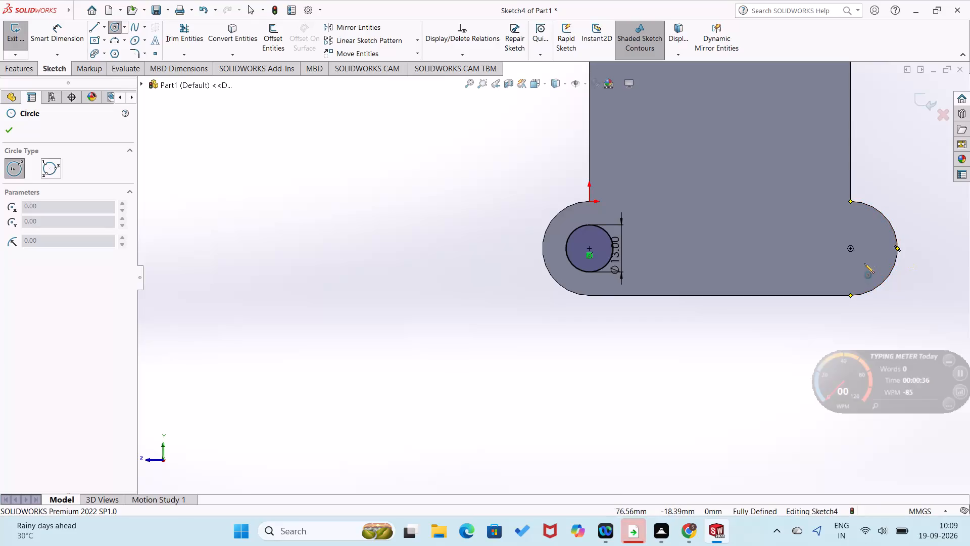
pyautogui.click(850, 248)
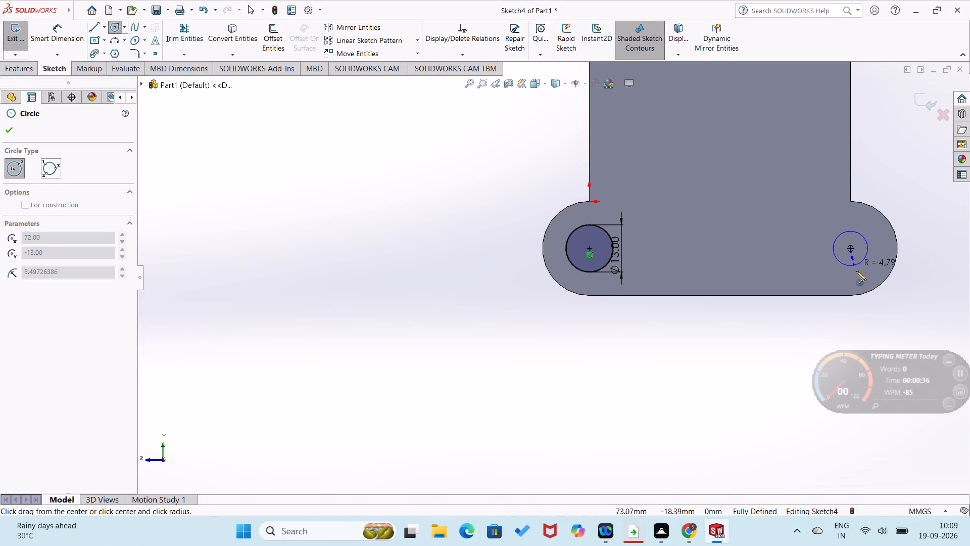
pyautogui.click(856, 271)
pyautogui.moveTo(808, 302); pyautogui.dragTo(810, 202, button='right')
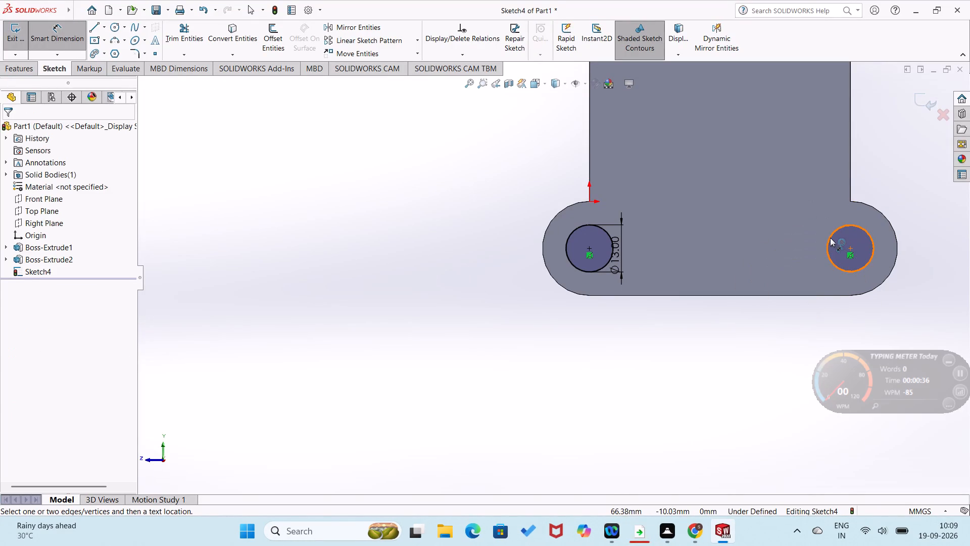
pyautogui.click(830, 238)
pyautogui.click(810, 257)
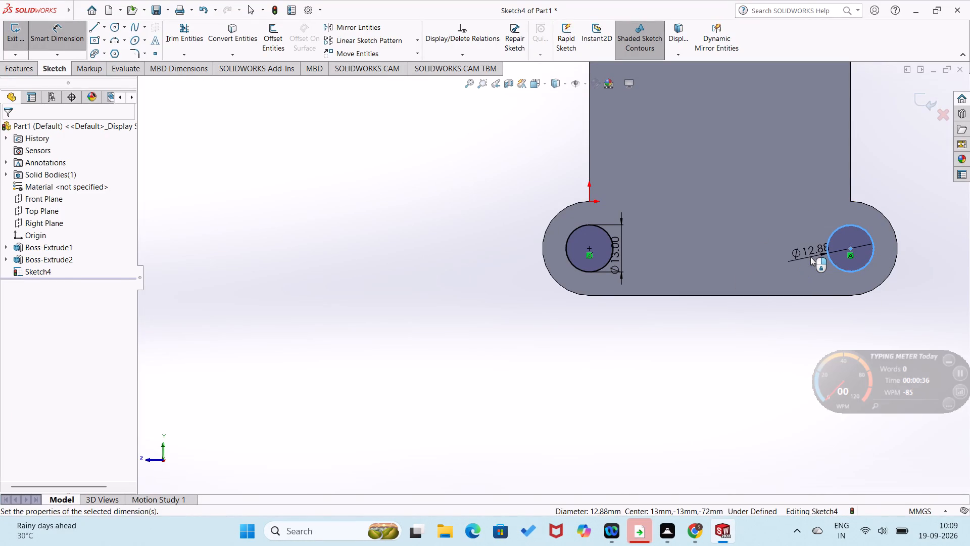
pyautogui.write('13')
pyautogui.press('Return')
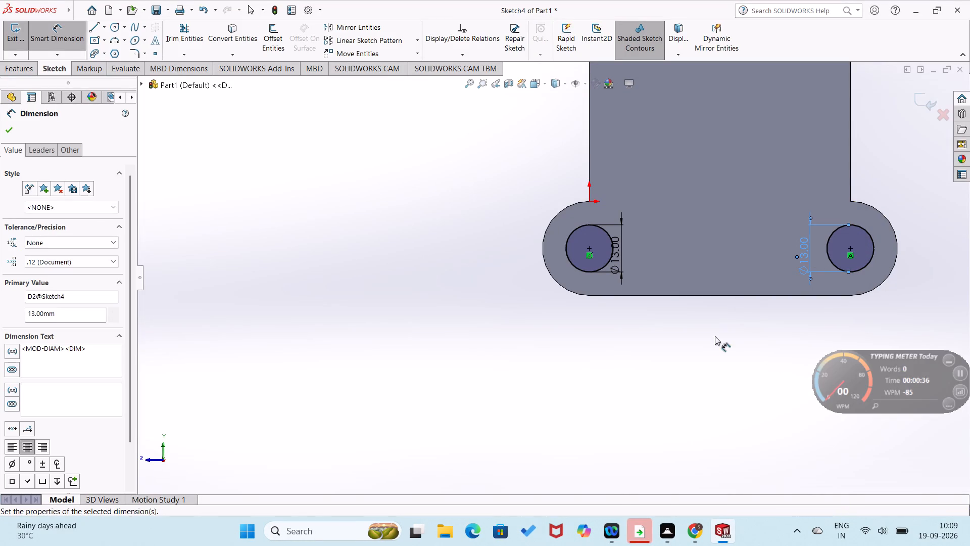
pyautogui.click(703, 352)
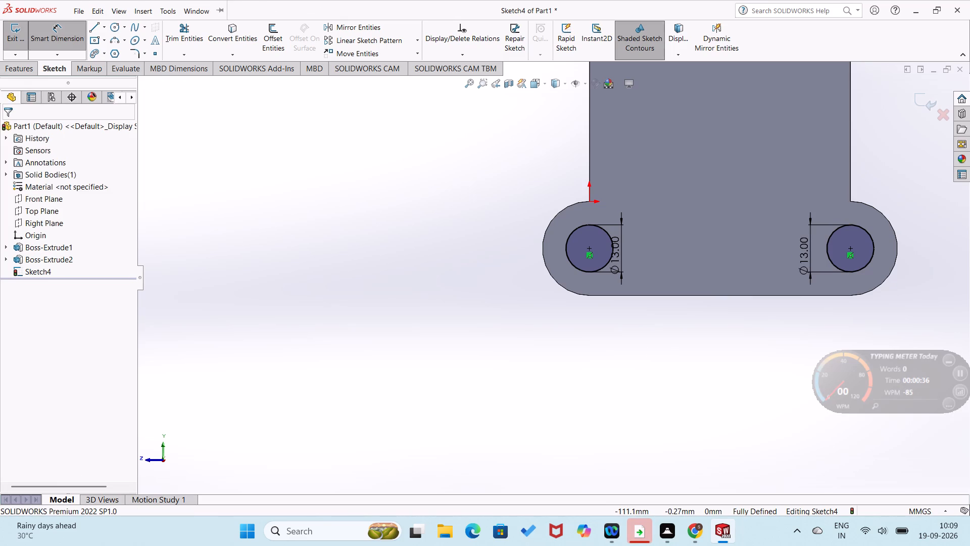
# Cut-extrude both circles through the upright plate as a Blind cut 72 mm deep.
pyautogui.click(21, 73)
pyautogui.click(176, 42)
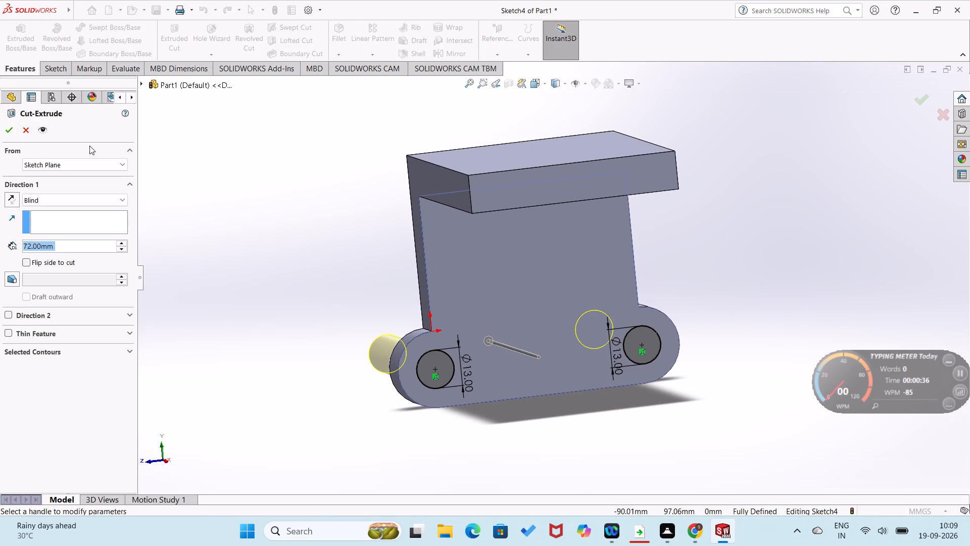
pyautogui.click(5, 128)
pyautogui.click(220, 178)
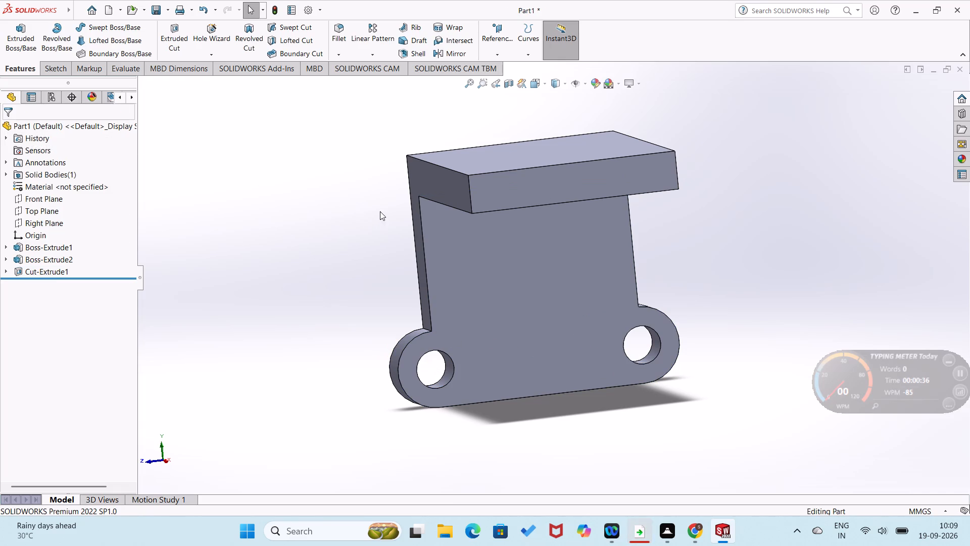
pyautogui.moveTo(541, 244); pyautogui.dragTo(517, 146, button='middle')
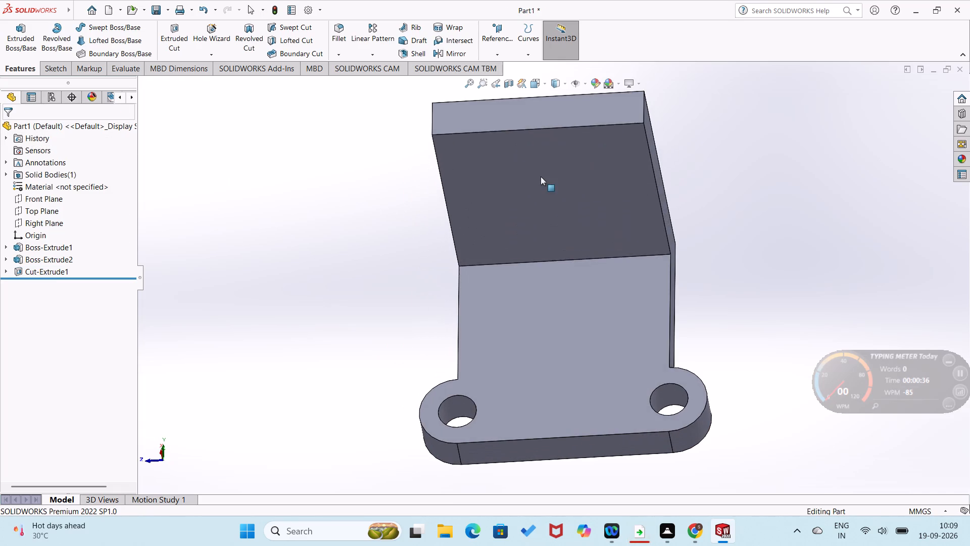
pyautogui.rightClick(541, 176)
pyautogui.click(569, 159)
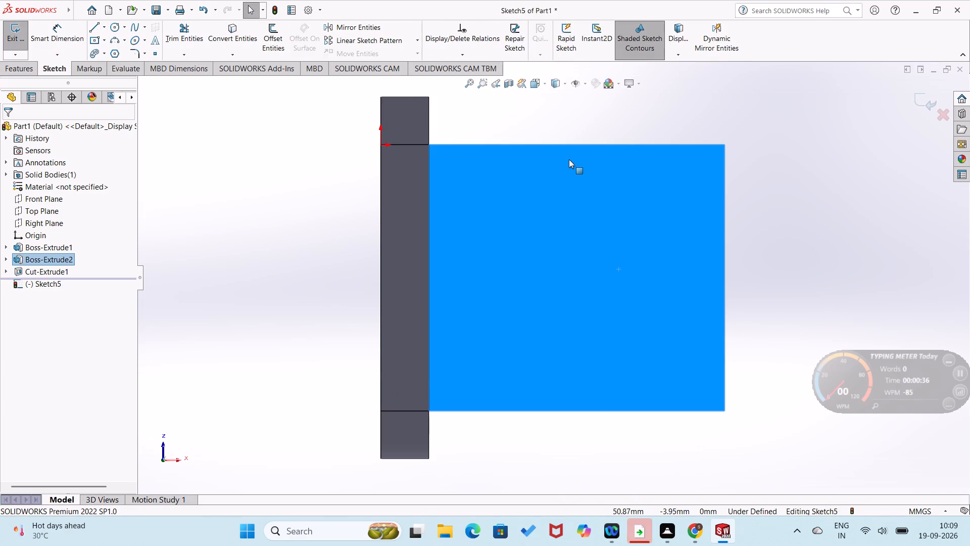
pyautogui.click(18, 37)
# Start a new sketch on the bracket's L-shaped side face.
pyautogui.moveTo(174, 210); pyautogui.dragTo(198, 358, button='middle')
pyautogui.rightClick(401, 114)
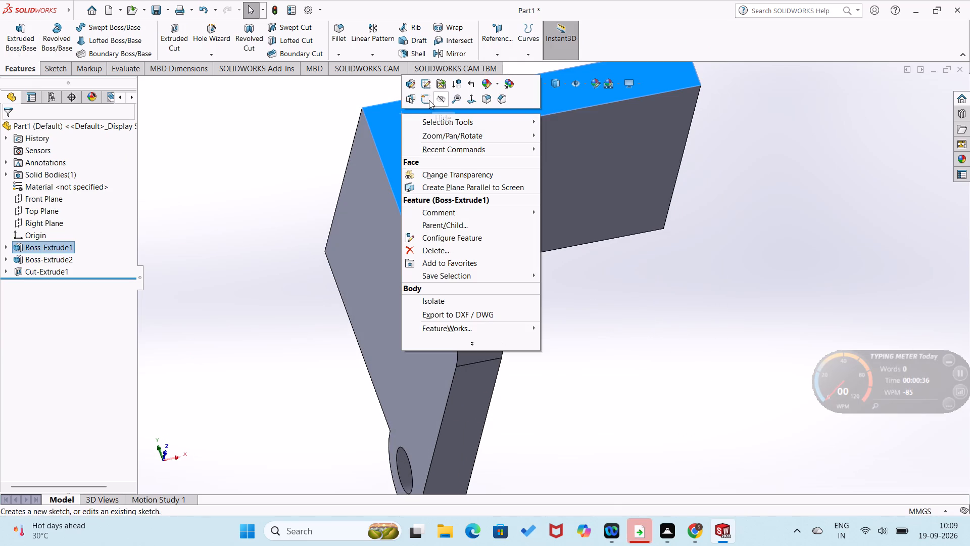
pyautogui.click(427, 100)
pyautogui.scroll(2, 457, 204)
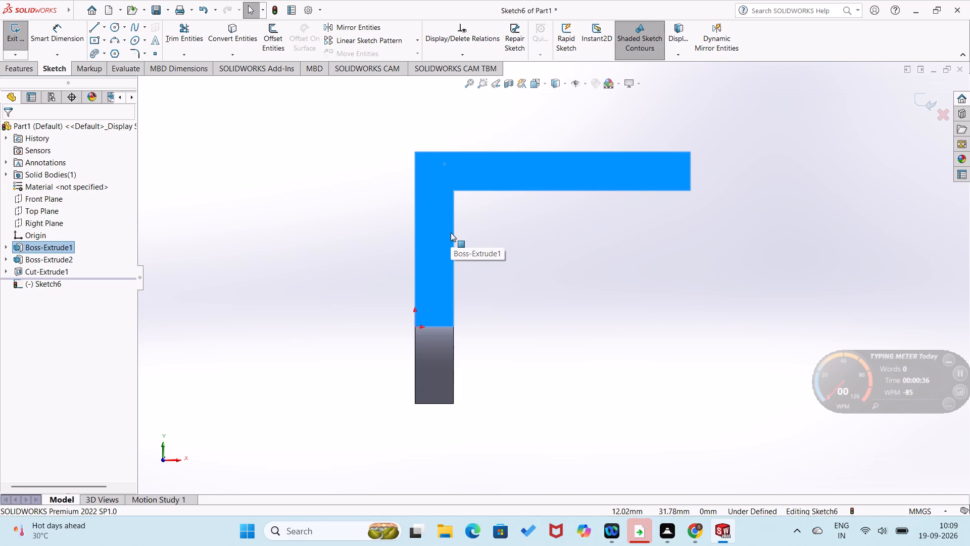
# Sketch a nearly vertical line about 50 mm long downward from the upper outer corner of the flange's free end.
pyautogui.click(95, 25)
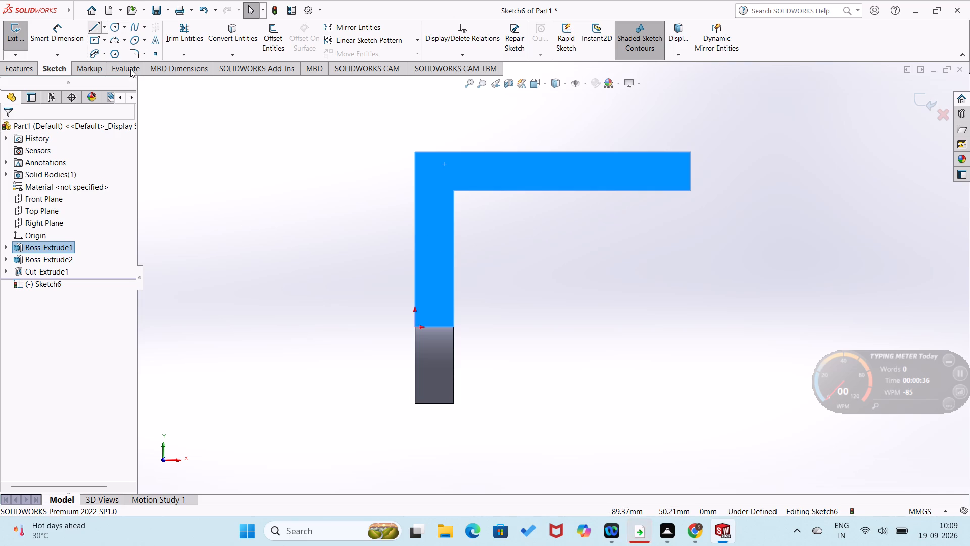
pyautogui.click(690, 152)
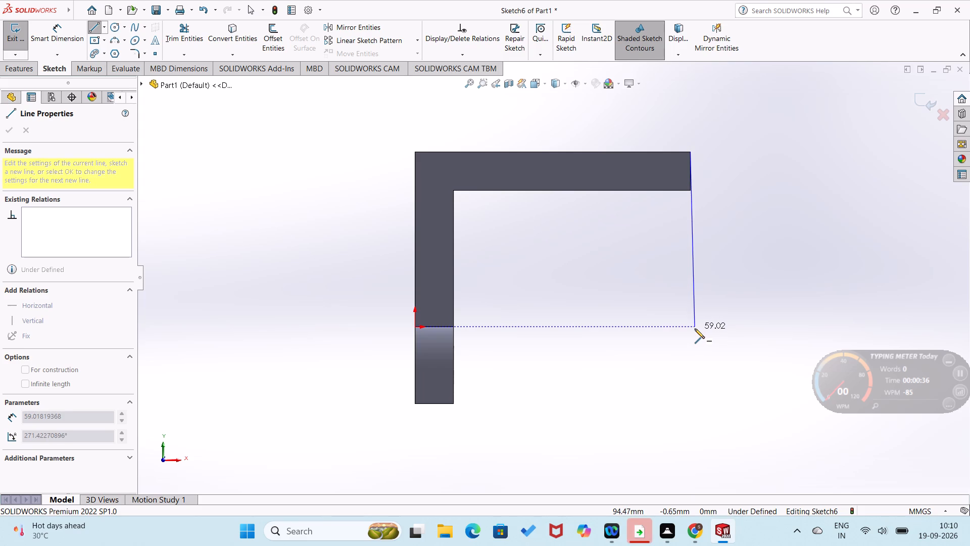
pyautogui.click(687, 299)
pyautogui.moveTo(688, 322); pyautogui.dragTo(720, 266, button='right')
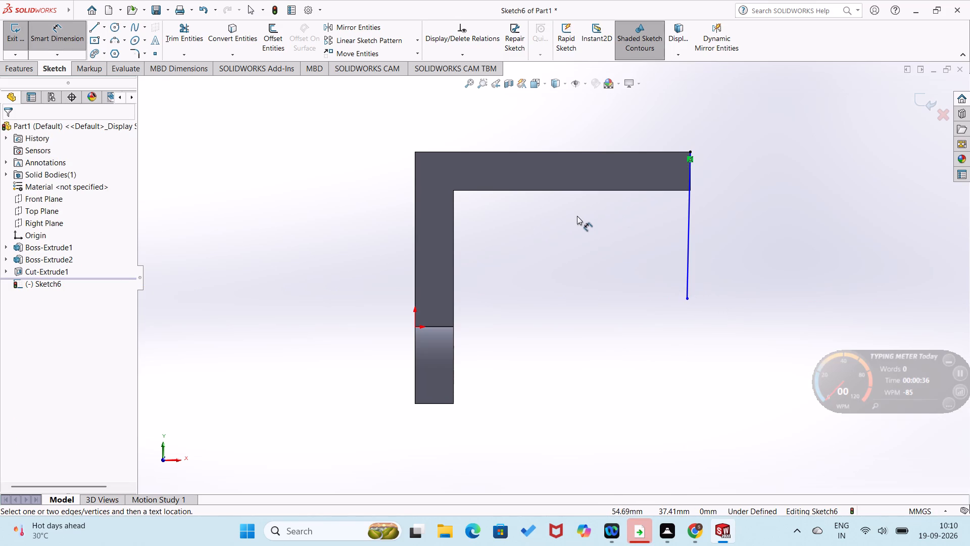
# Sketch a circle beyond the flange's free end, centred level with the line's lower endpoint, and dimension its diameter as 72 mm.
pyautogui.click(111, 26)
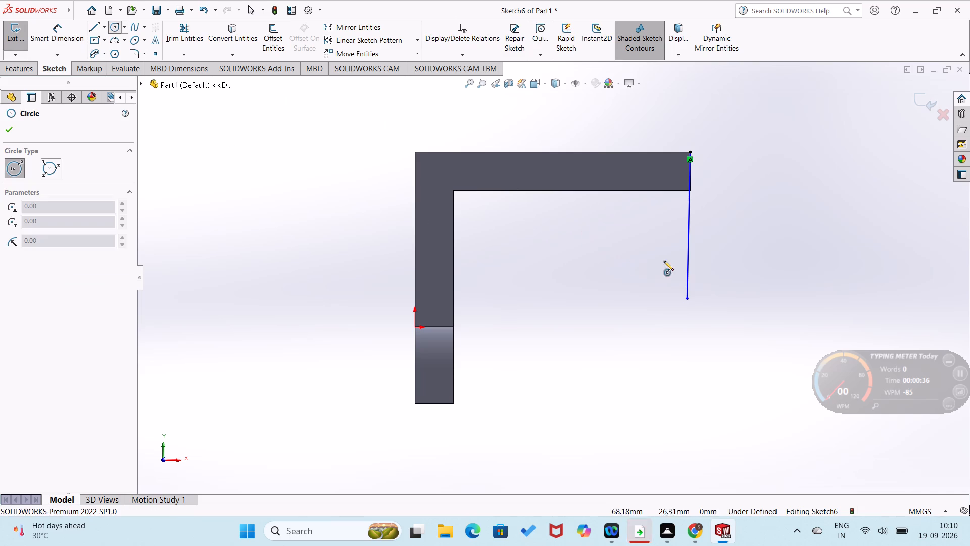
pyautogui.click(758, 300)
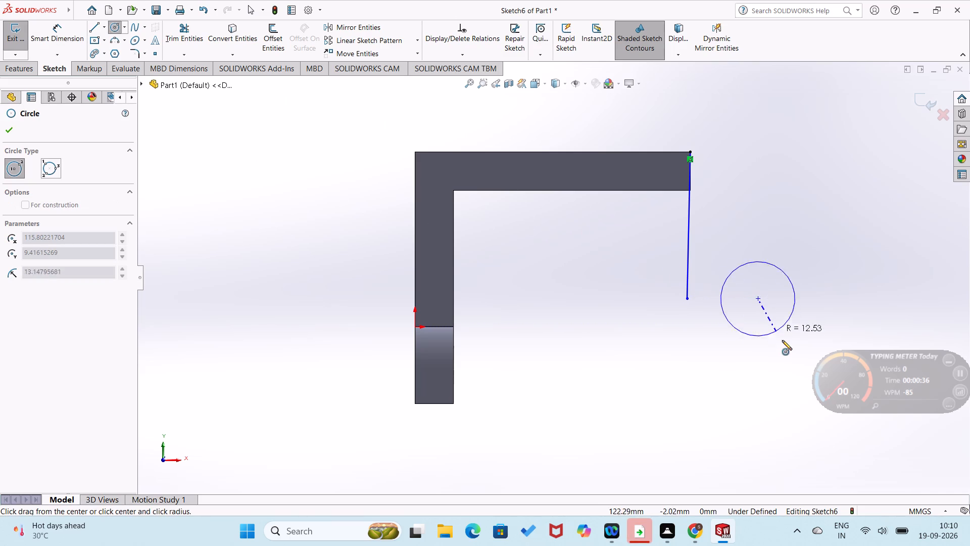
pyautogui.click(770, 368)
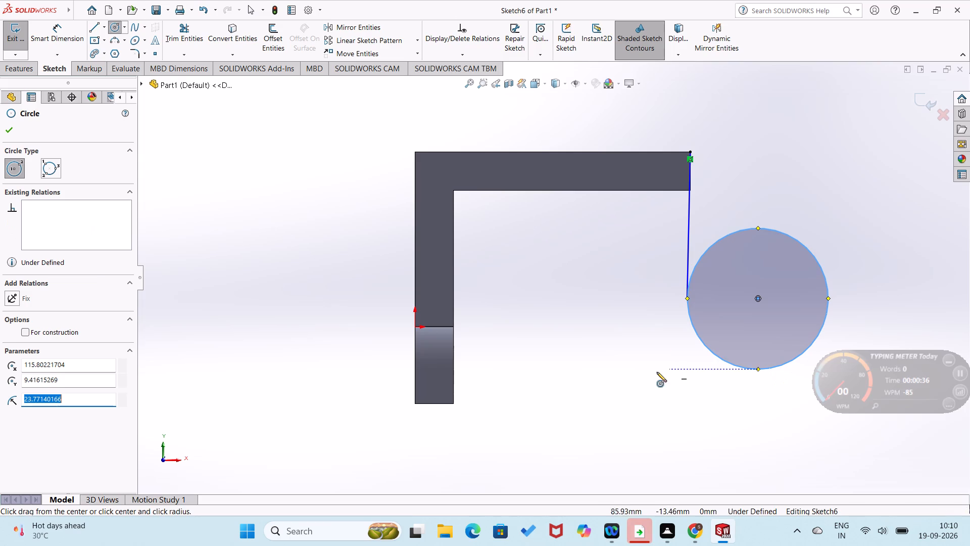
pyautogui.moveTo(658, 372); pyautogui.dragTo(657, 276, button='right')
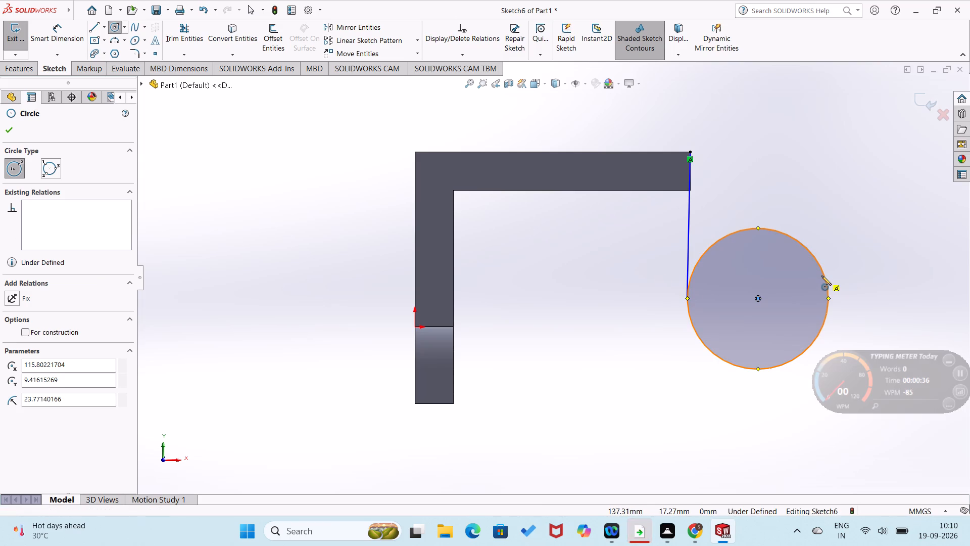
pyautogui.click(821, 276)
pyautogui.press('Escape')
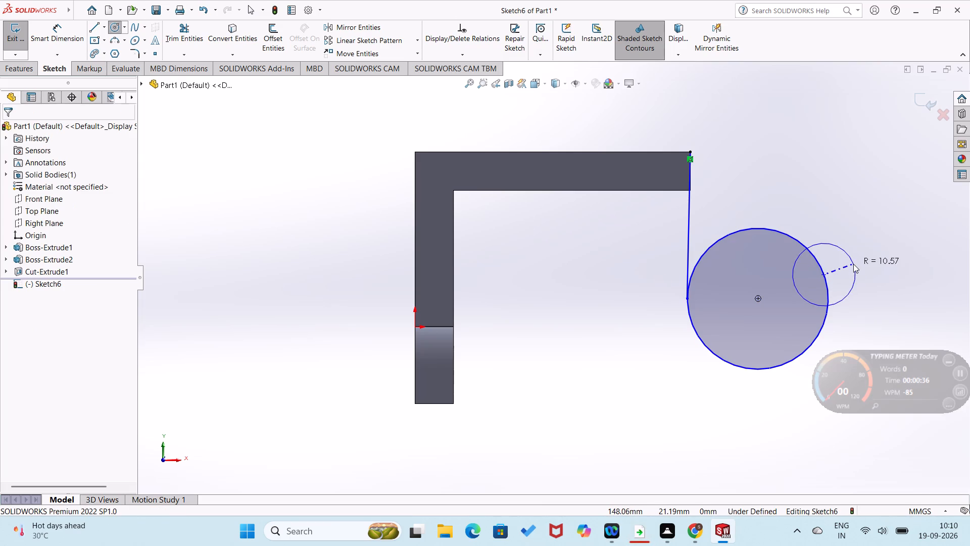
pyautogui.moveTo(837, 274); pyautogui.dragTo(875, 141, button='right')
pyautogui.click(822, 270)
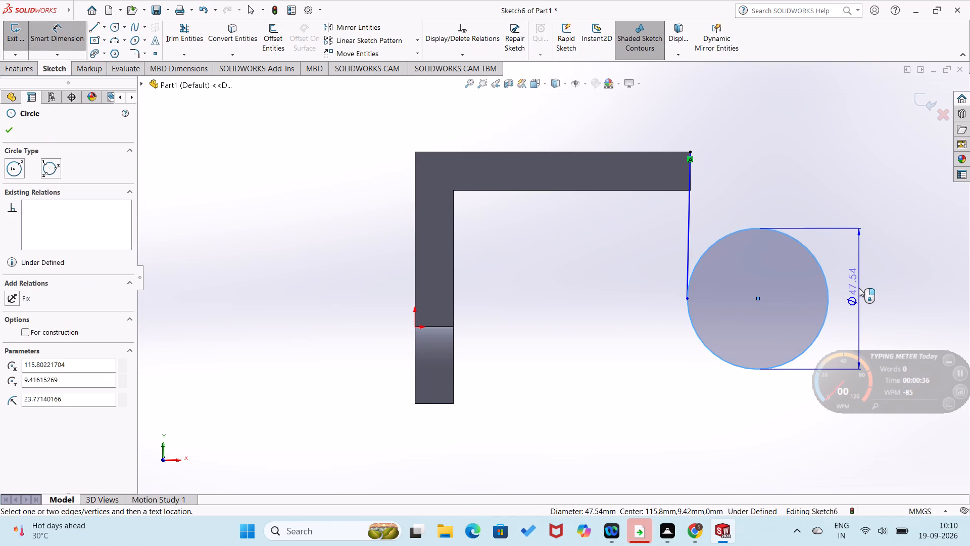
pyautogui.click(859, 288)
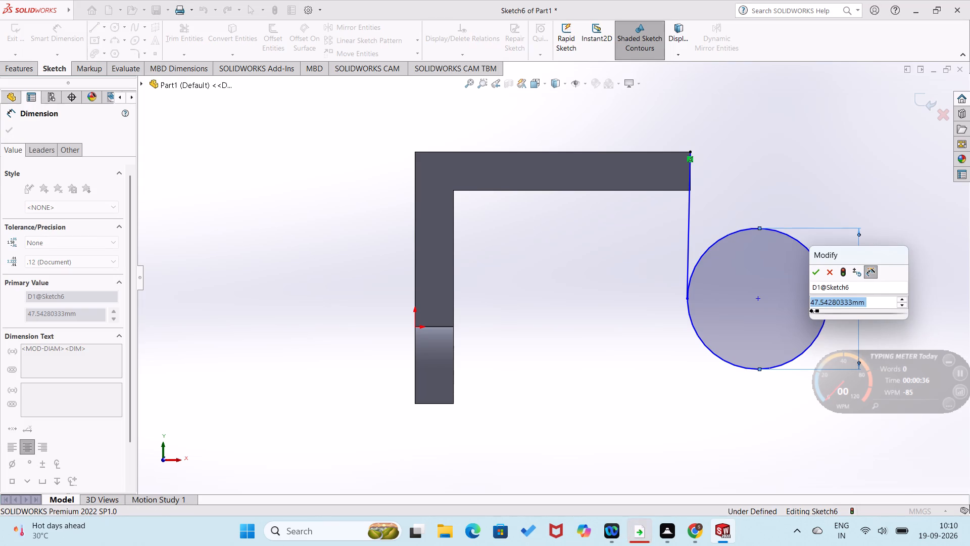
pyautogui.write('72')
pyautogui.press('Return')
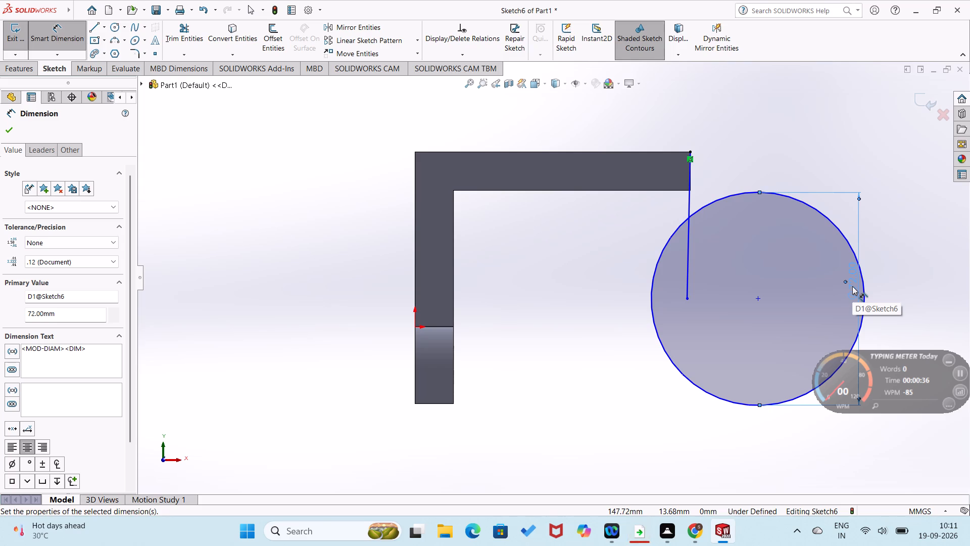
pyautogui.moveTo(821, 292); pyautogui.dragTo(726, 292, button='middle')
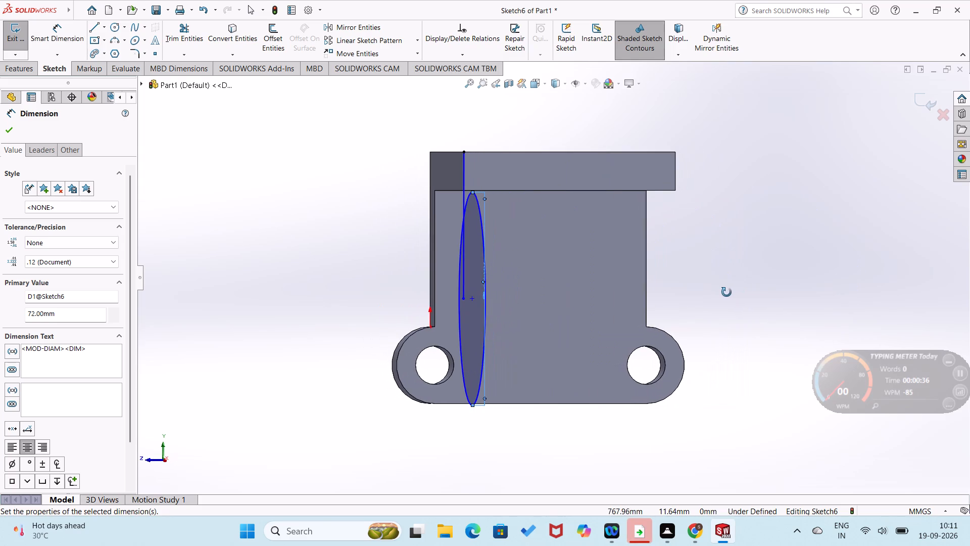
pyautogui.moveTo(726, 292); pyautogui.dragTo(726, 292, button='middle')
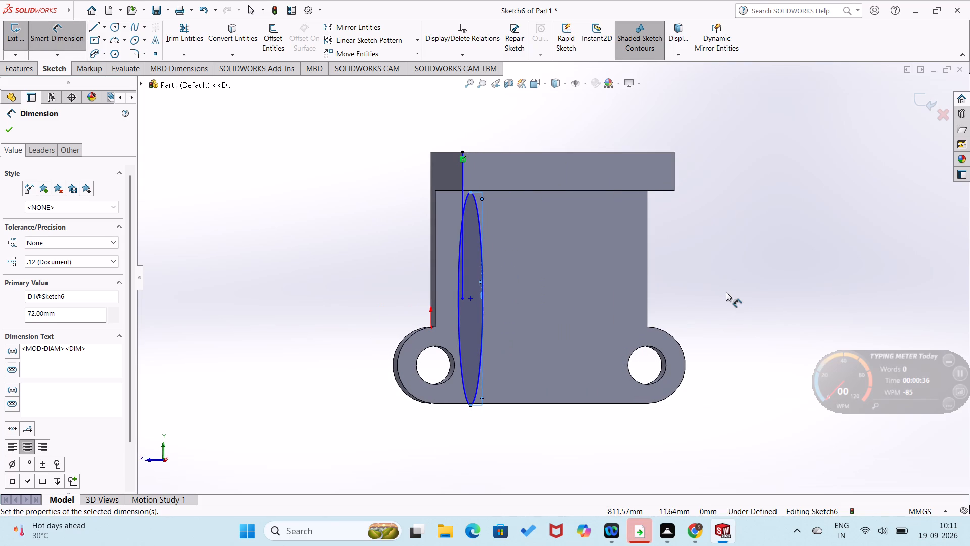
# Undo the side-face sketch's line, circle and diameter dimension, and exit the emptied sketch.
pyautogui.moveTo(699, 311); pyautogui.dragTo(690, 201, button='middle')
pyautogui.moveTo(590, 299); pyautogui.dragTo(636, 242, button='middle')
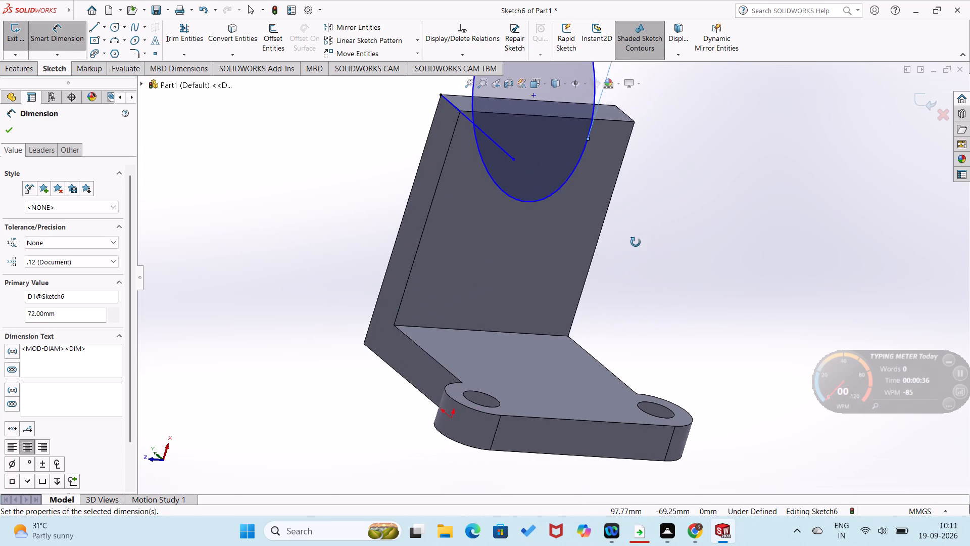
pyautogui.moveTo(636, 242); pyautogui.dragTo(654, 289, button='middle')
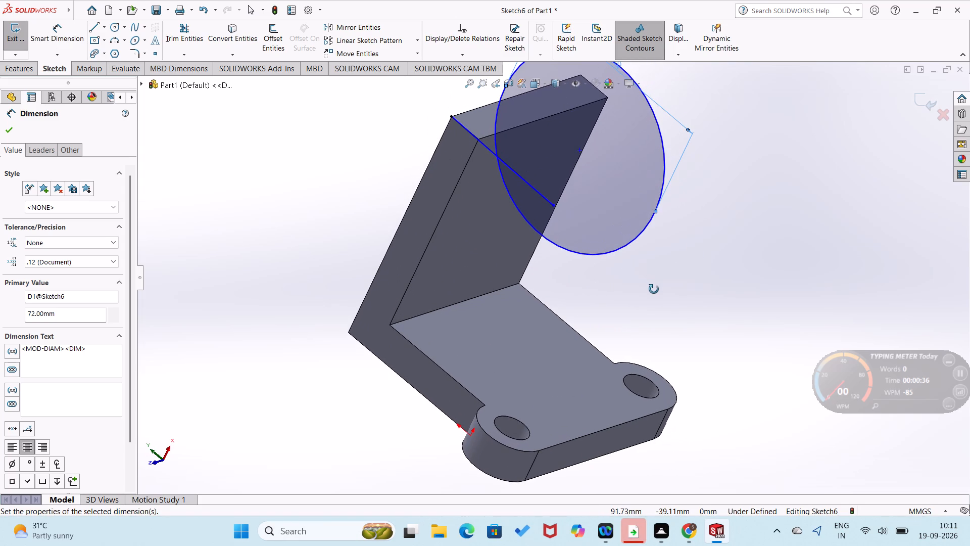
pyautogui.moveTo(654, 289); pyautogui.dragTo(652, 284, button='middle')
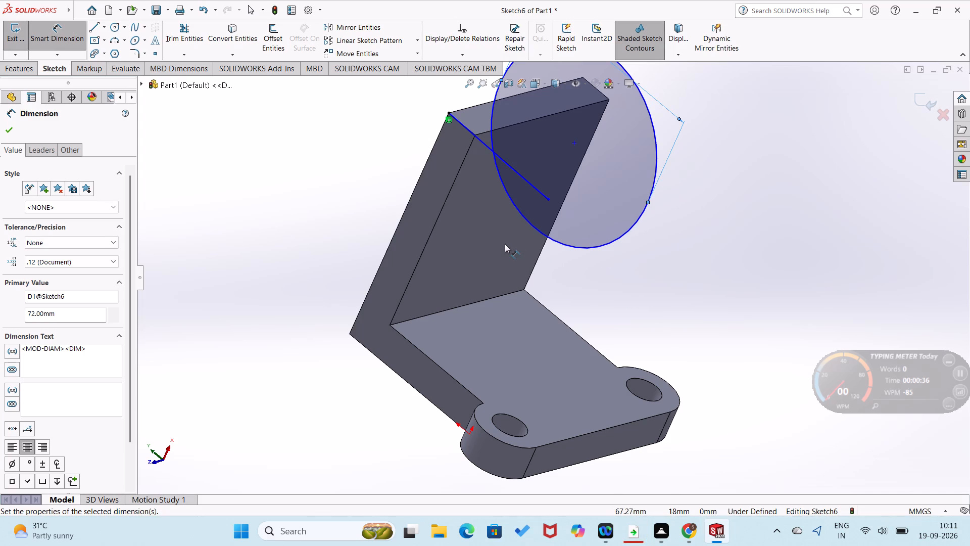
pyautogui.click(8, 38)
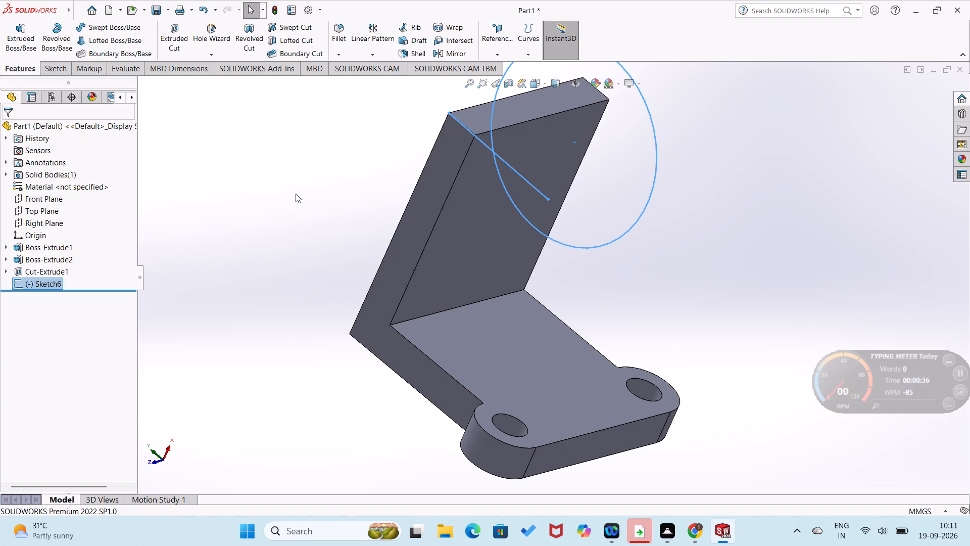
pyautogui.hotkey('ctrl', 'z')
pyautogui.hotkey('ctrl', 'z')
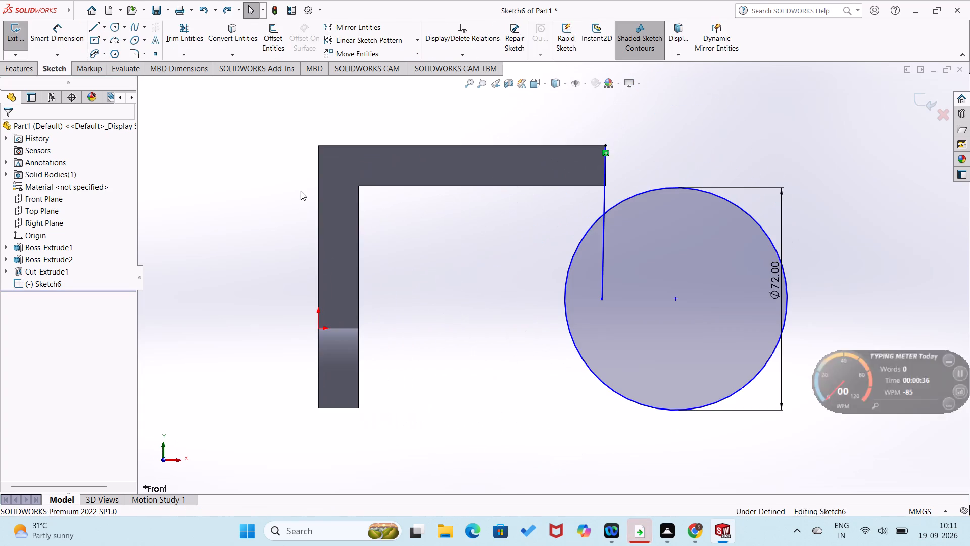
pyautogui.hotkey('ctrl', 'z')
pyautogui.hotkey('ctrl', 'z')
pyautogui.hotkey('ctrl', 'z')
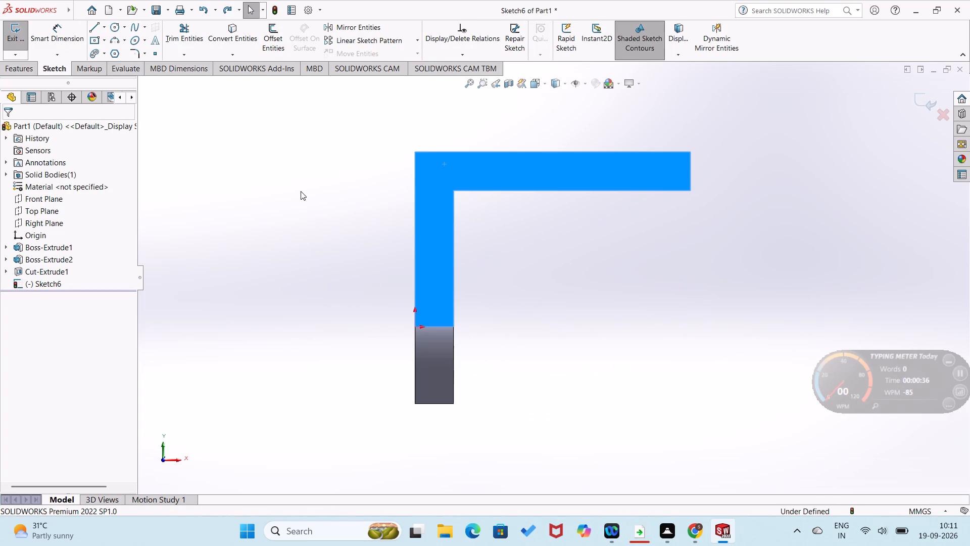
pyautogui.click(19, 40)
# Start a new sketch on the underside face of the flange.
pyautogui.moveTo(659, 306); pyautogui.dragTo(634, 317, button='middle')
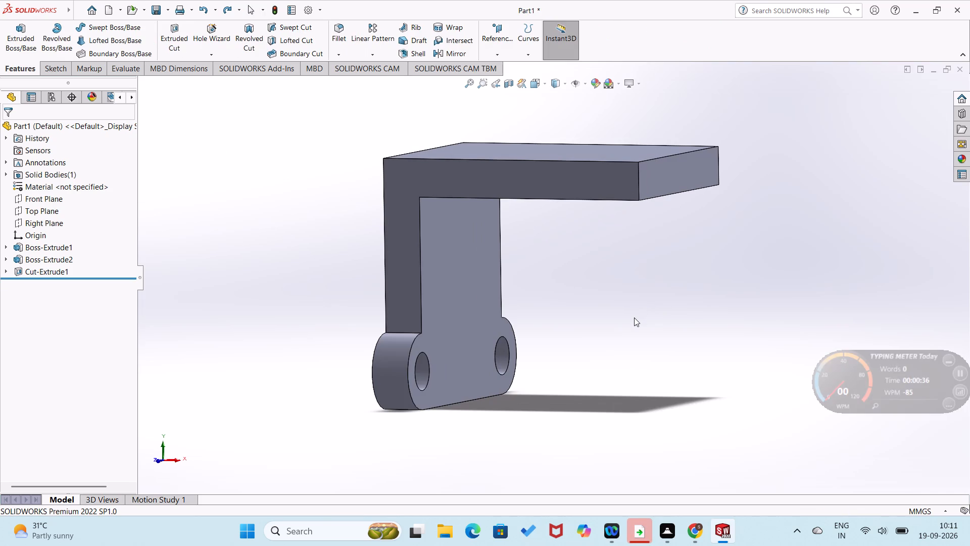
pyautogui.rightClick(634, 317)
pyautogui.moveTo(563, 300); pyautogui.dragTo(540, 206, button='middle')
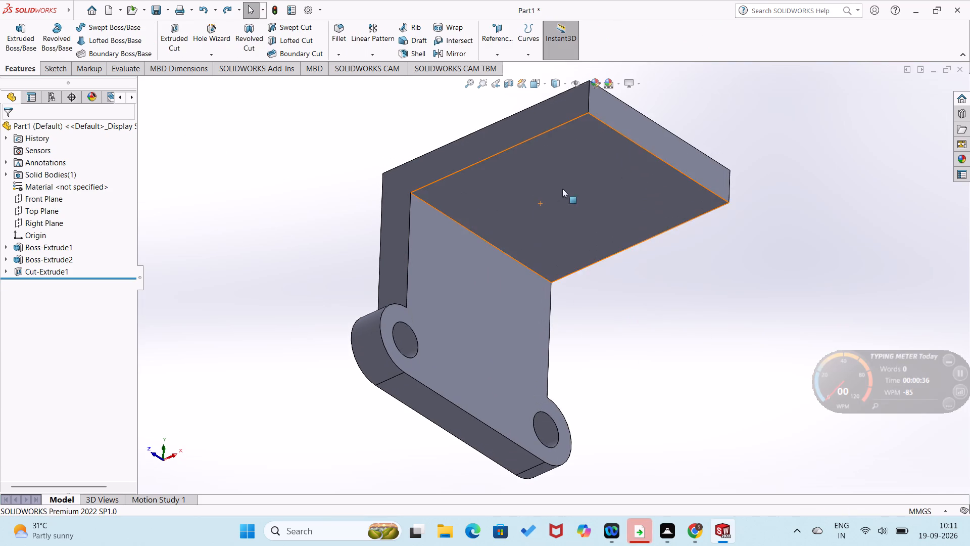
pyautogui.rightClick(562, 189)
pyautogui.click(587, 174)
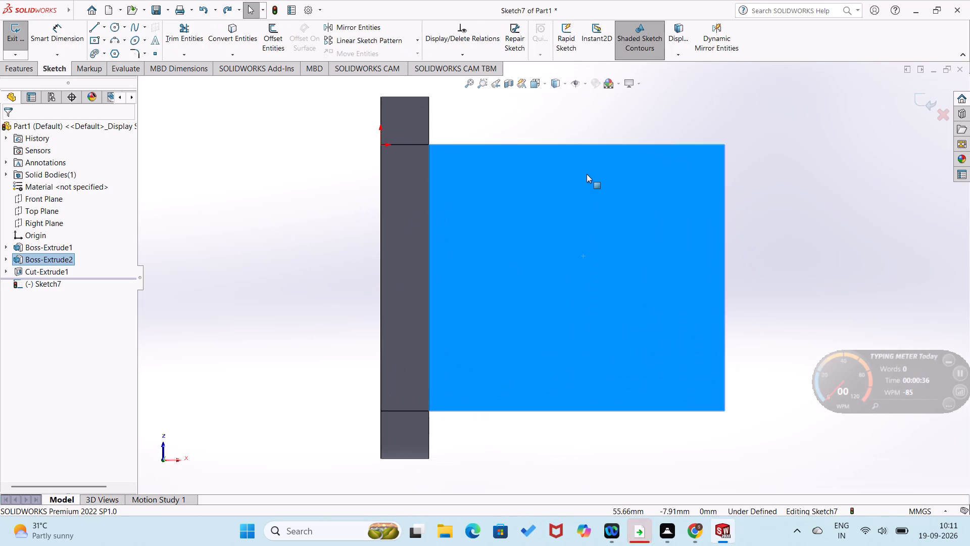
pyautogui.click(532, 123)
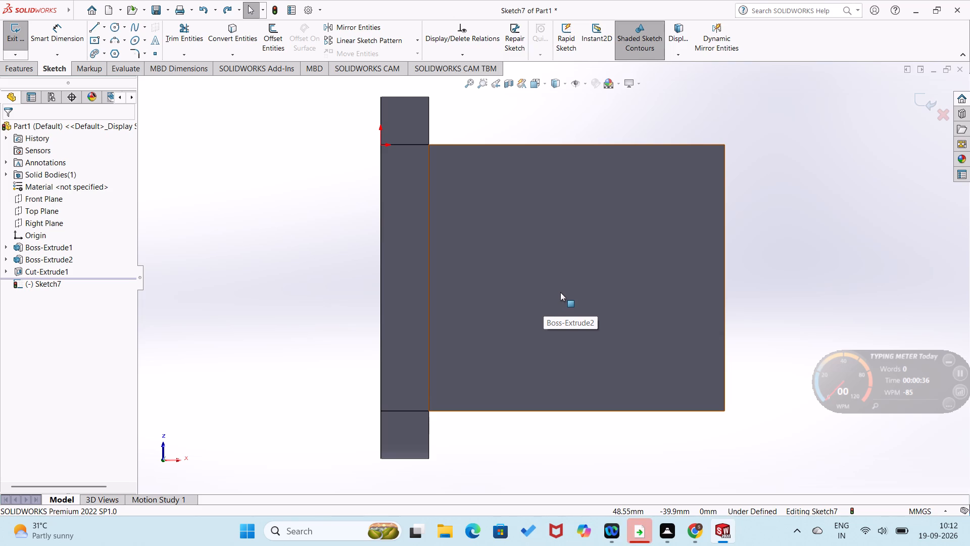
# Sketch a construction line about 33 mm long from the midpoint of the flange's free-end edge straight inward toward the upright plate.
pyautogui.click(95, 28)
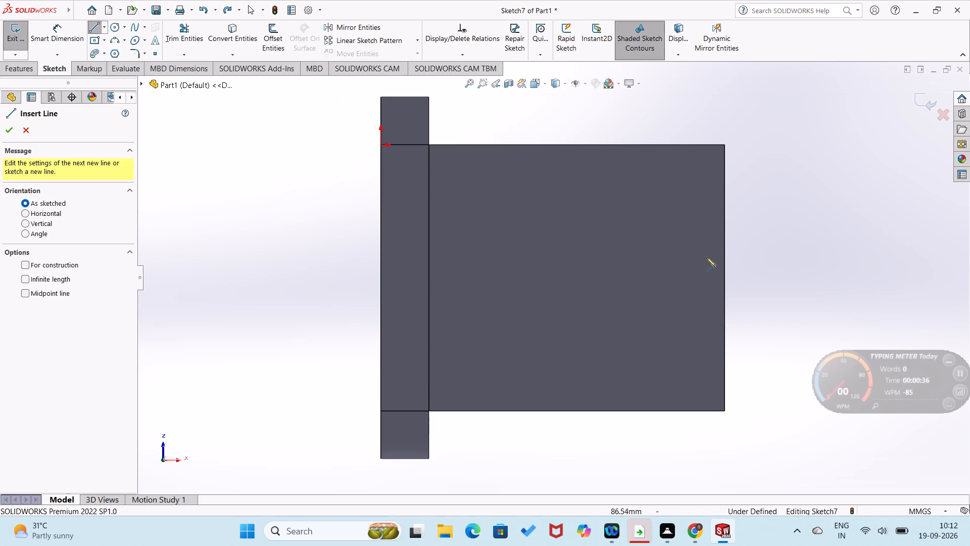
pyautogui.click(724, 278)
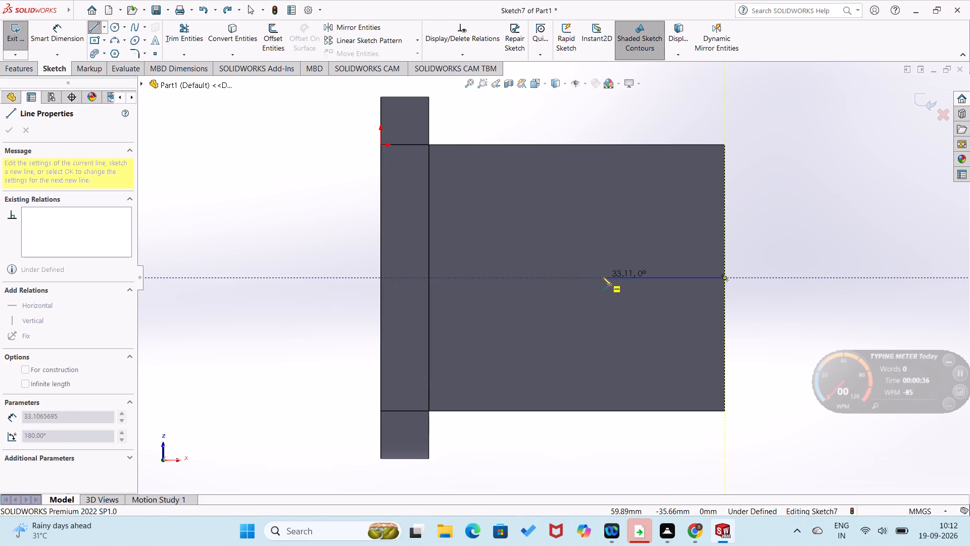
pyautogui.click(602, 277)
pyautogui.rightClick(602, 277)
pyautogui.click(627, 260)
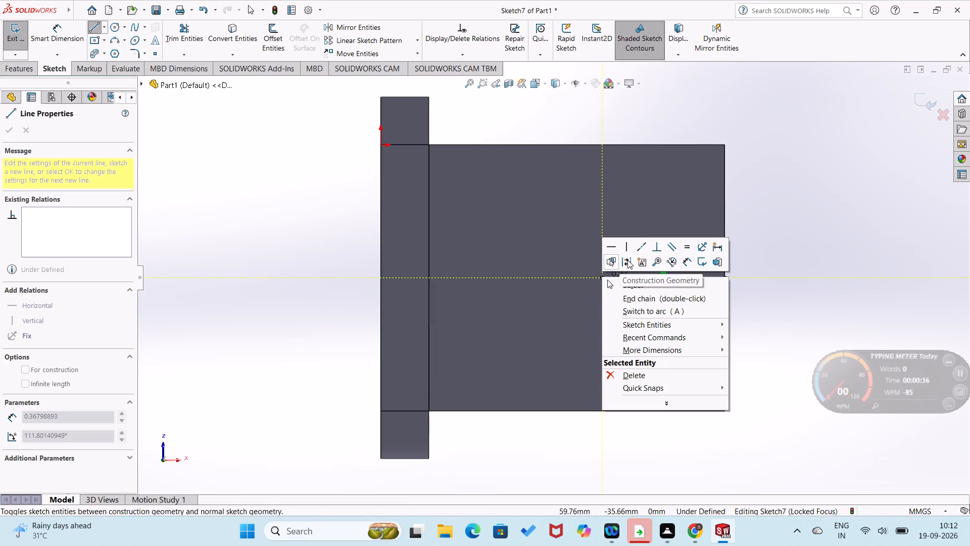
# Dimension the construction line's length as 36 mm.
pyautogui.moveTo(605, 285); pyautogui.dragTo(632, 172, button='right')
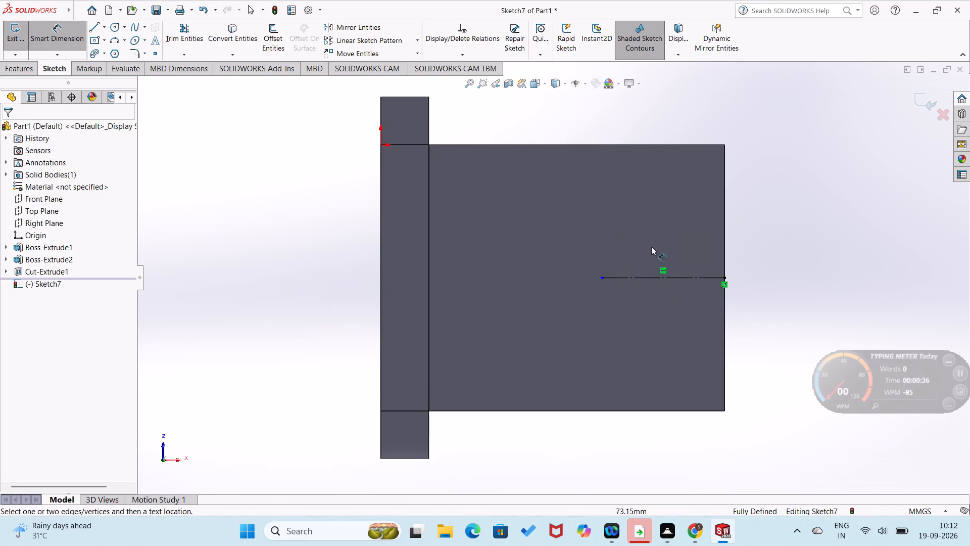
pyautogui.click(652, 277)
pyautogui.click(651, 258)
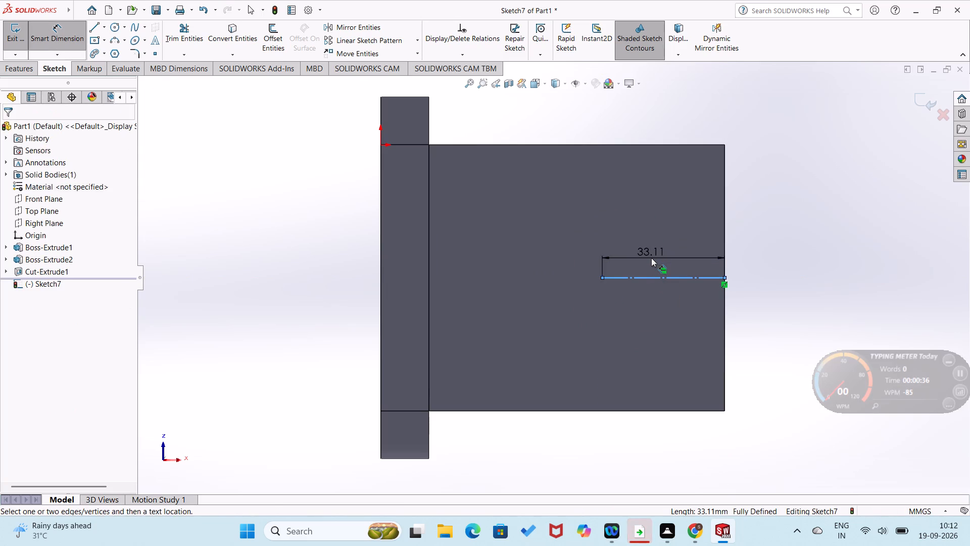
pyautogui.write('36')
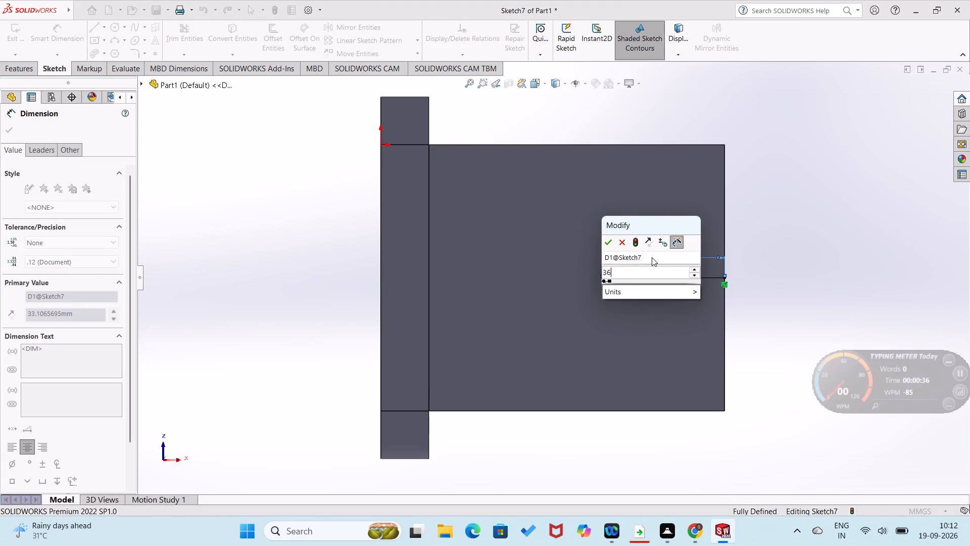
pyautogui.press('Return')
pyautogui.click(282, 226)
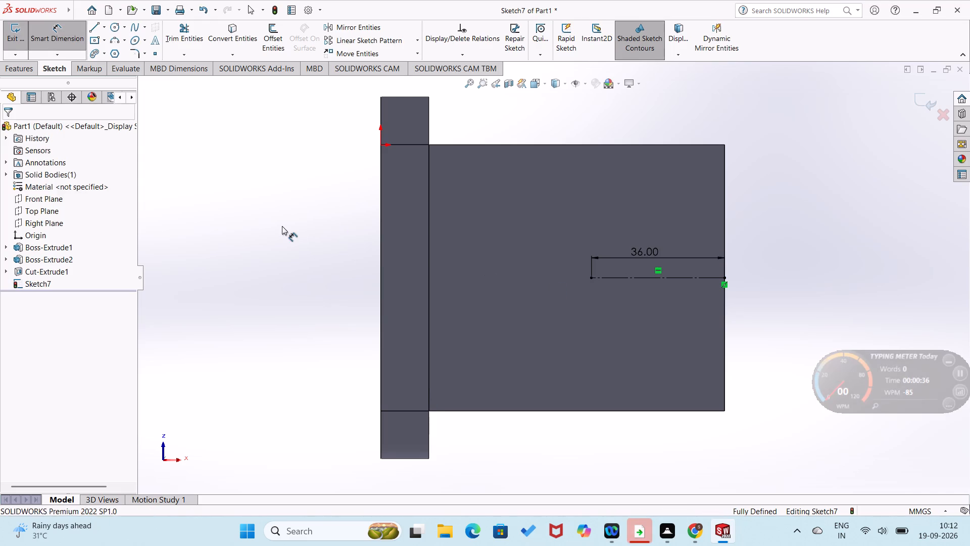
# Sketch a circle of radius 36 mm centred on the midpoint of the free-end edge and passing through the flange's corner.
pyautogui.click(111, 24)
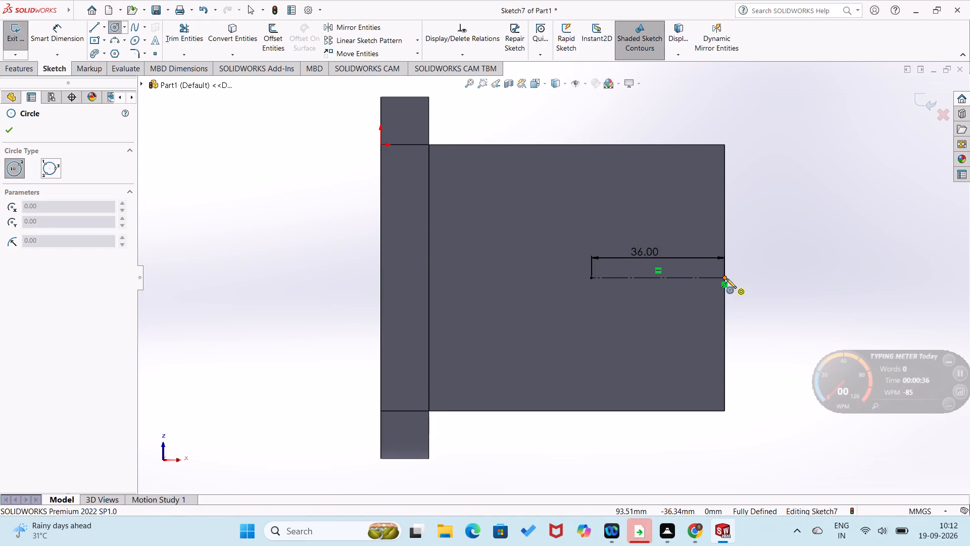
pyautogui.click(724, 278)
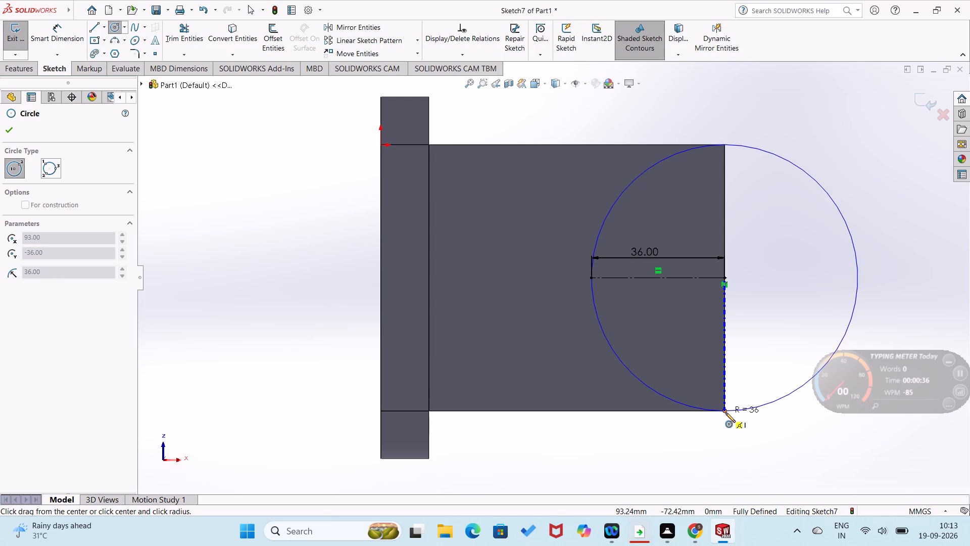
pyautogui.click(725, 413)
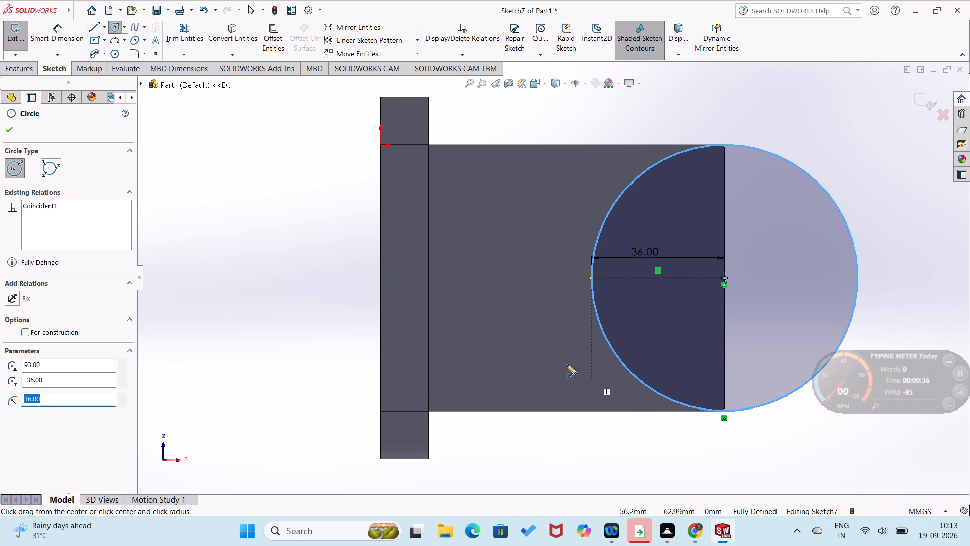
pyautogui.moveTo(761, 433); pyautogui.dragTo(769, 357, button='right')
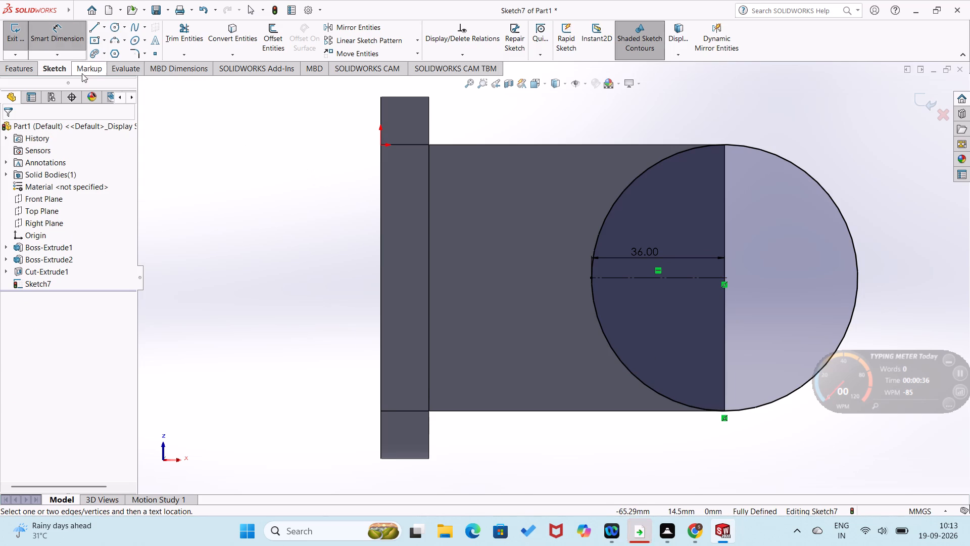
# Set up a Blind Boss-Extrude of the circle 63 mm downward from the flange's underside, with the result merged.
pyautogui.click(10, 69)
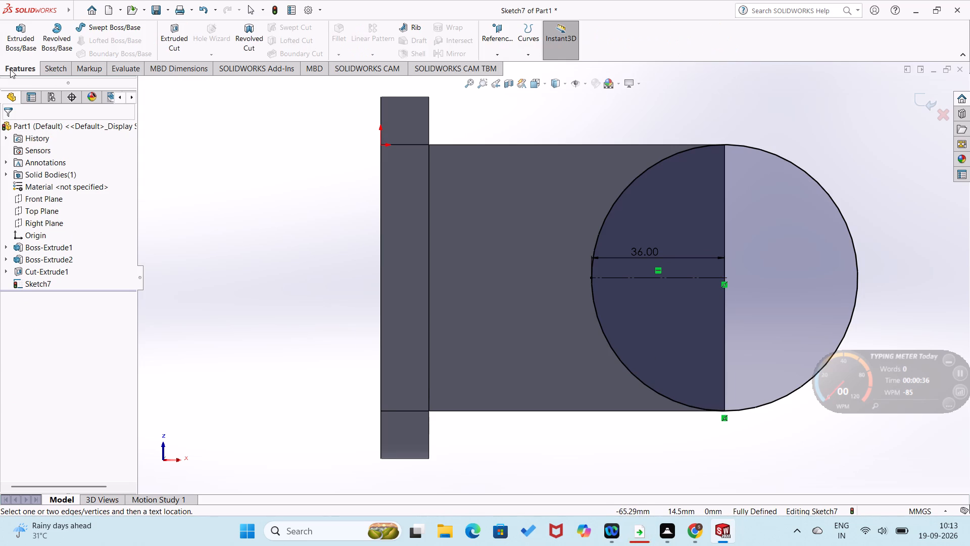
pyautogui.click(22, 50)
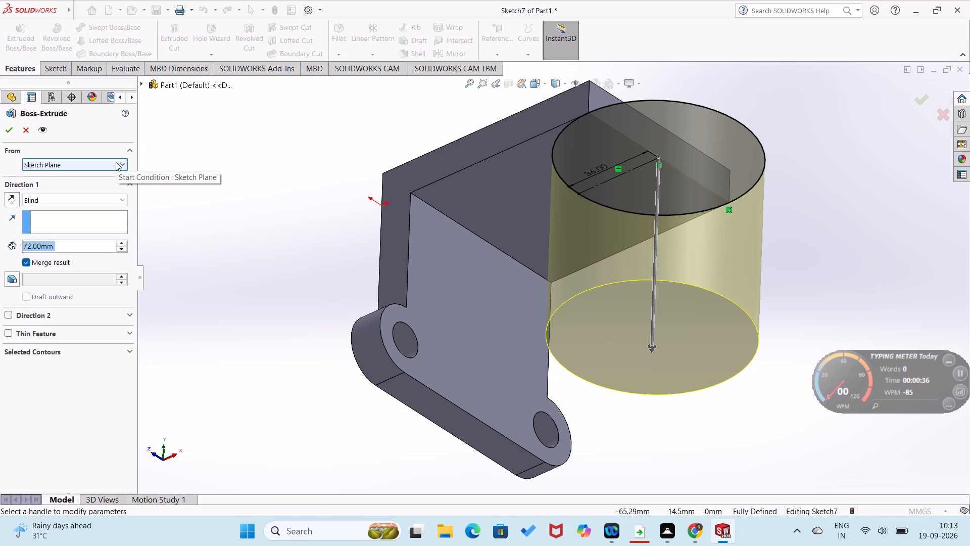
pyautogui.moveTo(244, 283); pyautogui.dragTo(247, 287, button='middle')
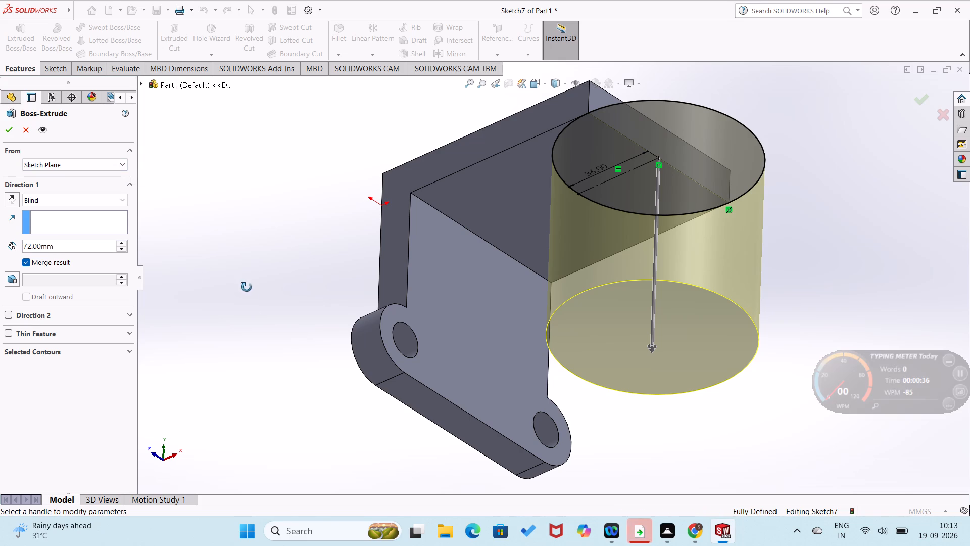
pyautogui.moveTo(247, 287); pyautogui.dragTo(260, 316, button='middle')
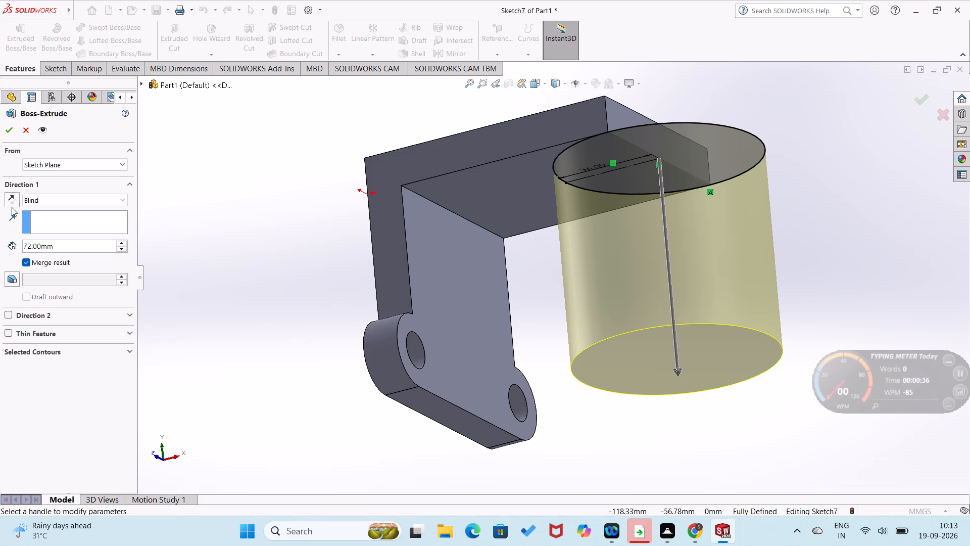
pyautogui.click(14, 195)
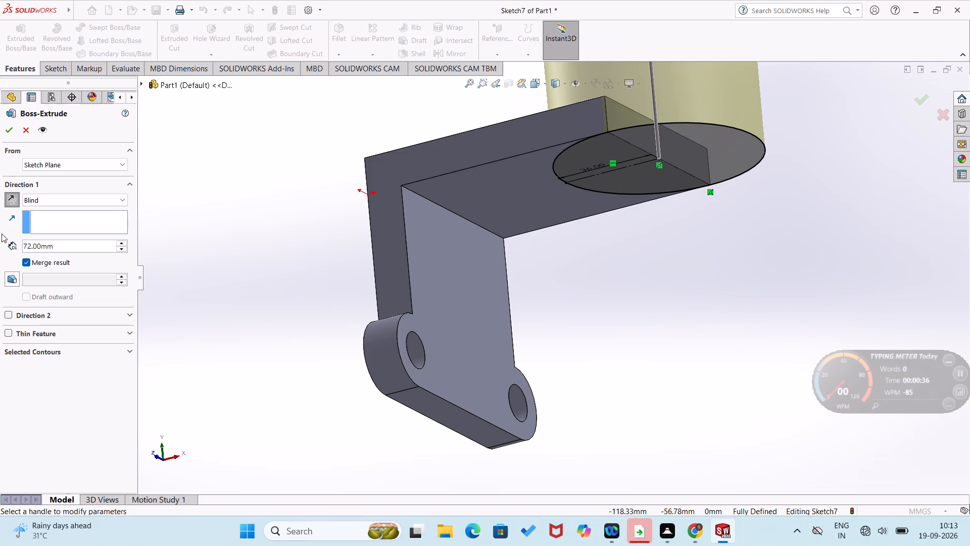
pyautogui.click(12, 201)
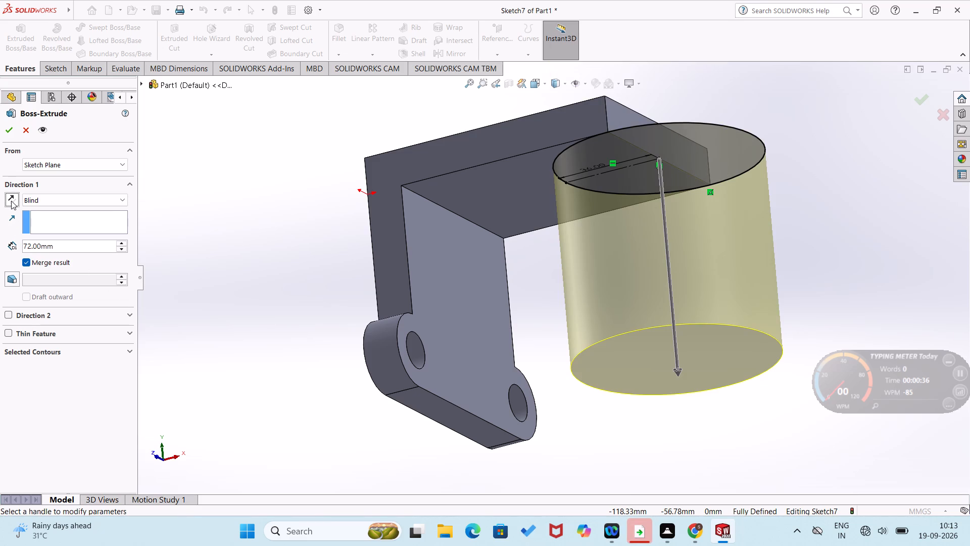
pyautogui.click(131, 316)
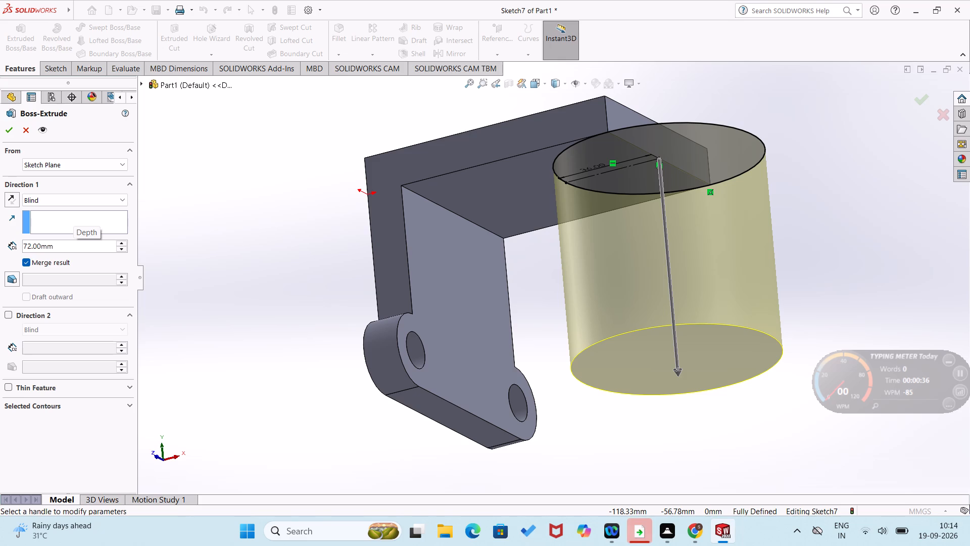
pyautogui.click(69, 245)
pyautogui.press('BackSpace')
pyautogui.press('BackSpace')
pyautogui.press('BackSpace')
pyautogui.press('BackSpace')
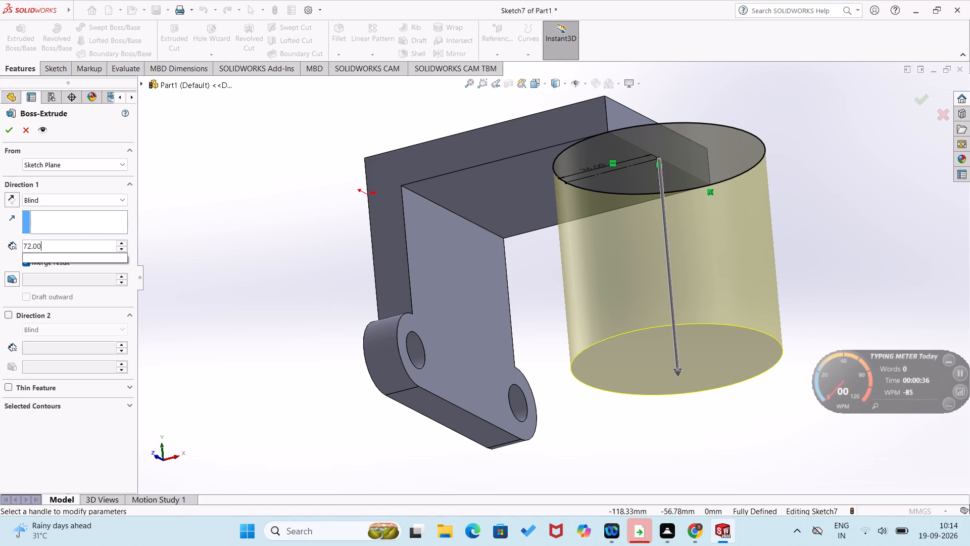
pyautogui.press('BackSpace')
pyautogui.press('BackSpace')
pyautogui.press('BackSpace')
pyautogui.press('BackSpace')
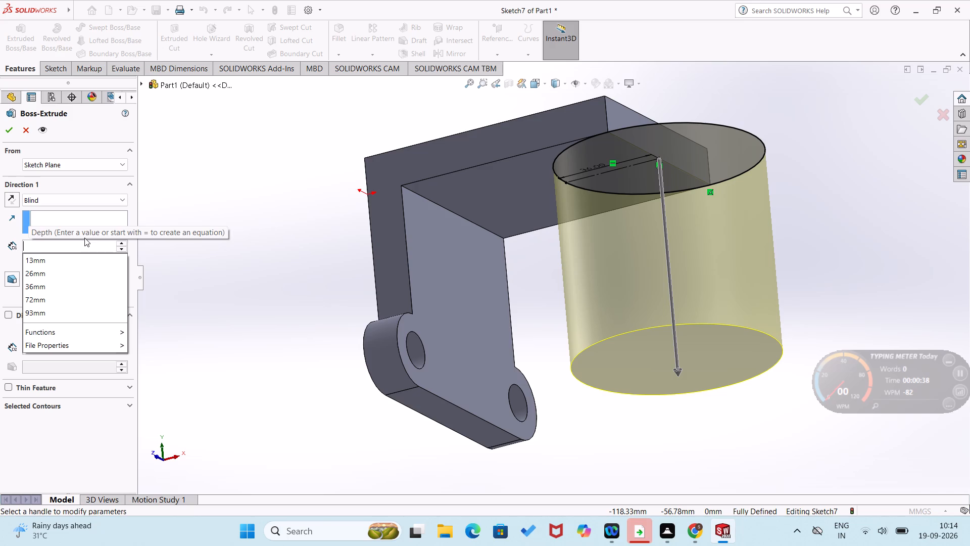
pyautogui.write('63')
pyautogui.press('Return')
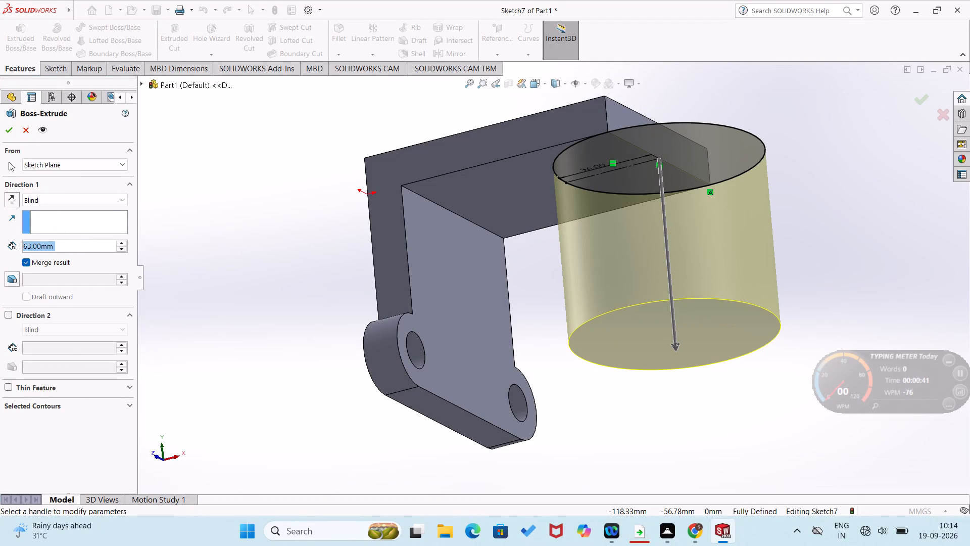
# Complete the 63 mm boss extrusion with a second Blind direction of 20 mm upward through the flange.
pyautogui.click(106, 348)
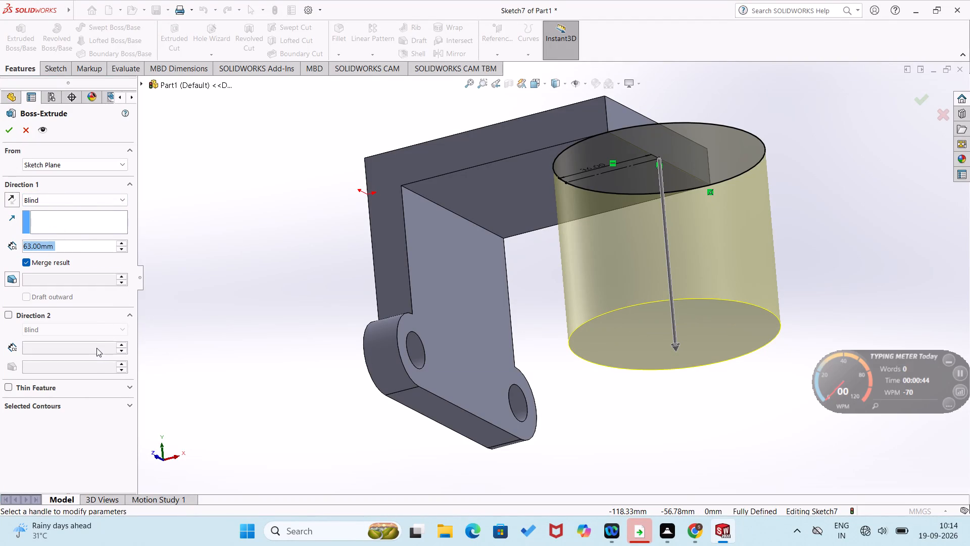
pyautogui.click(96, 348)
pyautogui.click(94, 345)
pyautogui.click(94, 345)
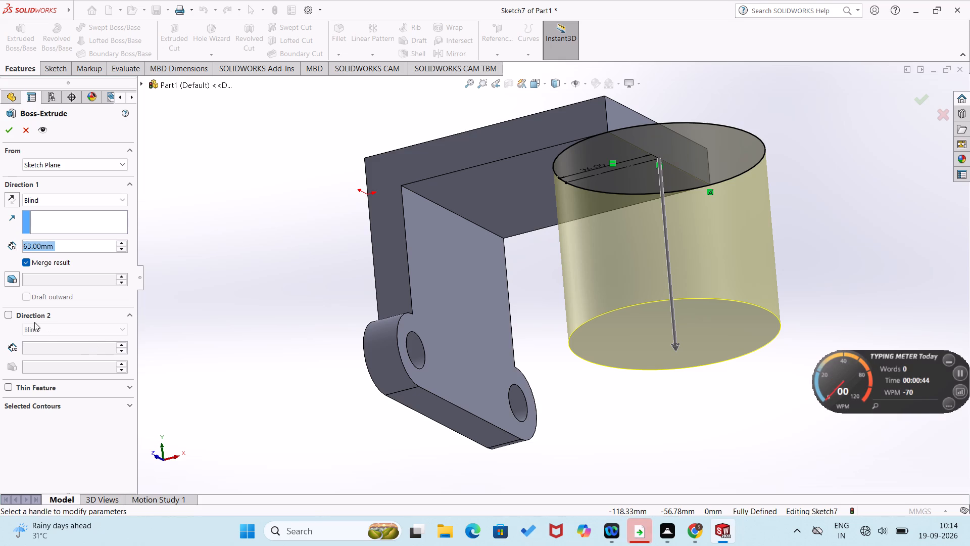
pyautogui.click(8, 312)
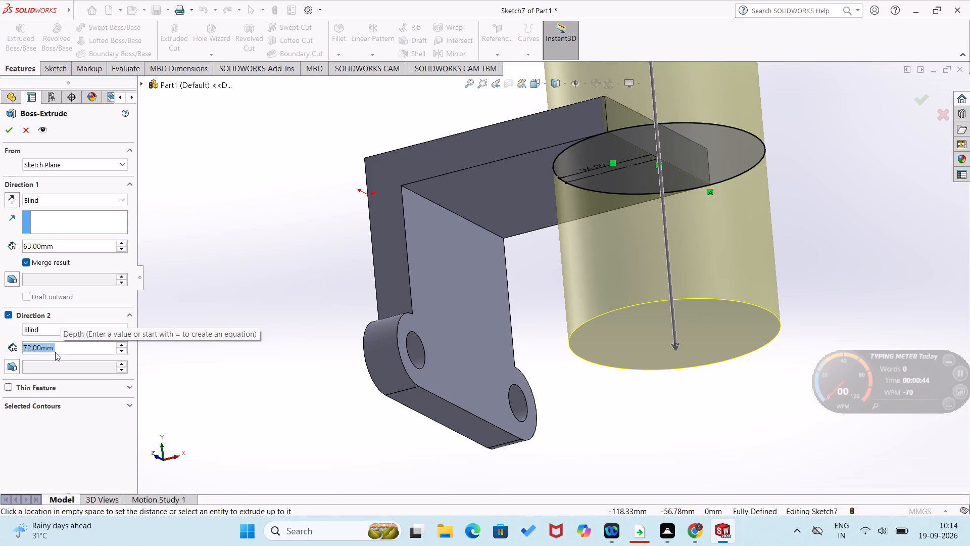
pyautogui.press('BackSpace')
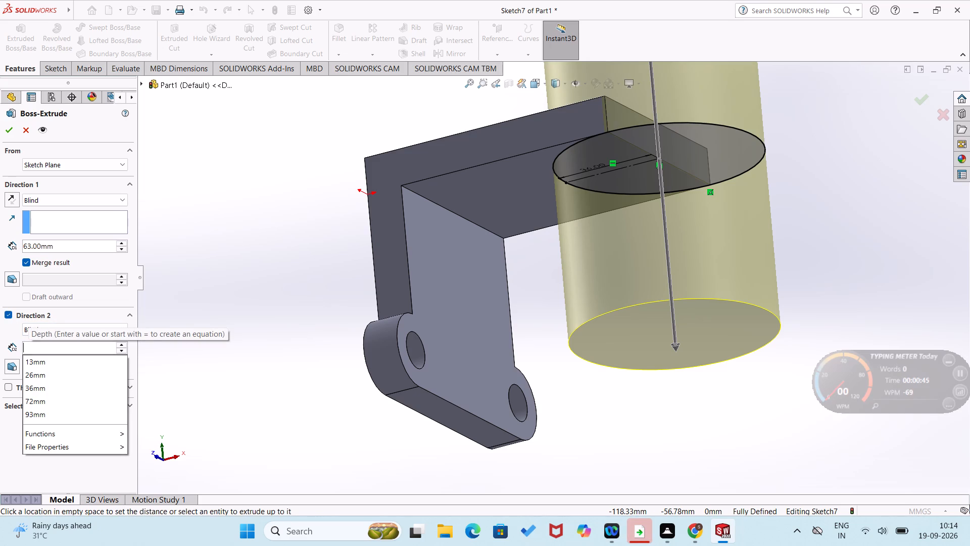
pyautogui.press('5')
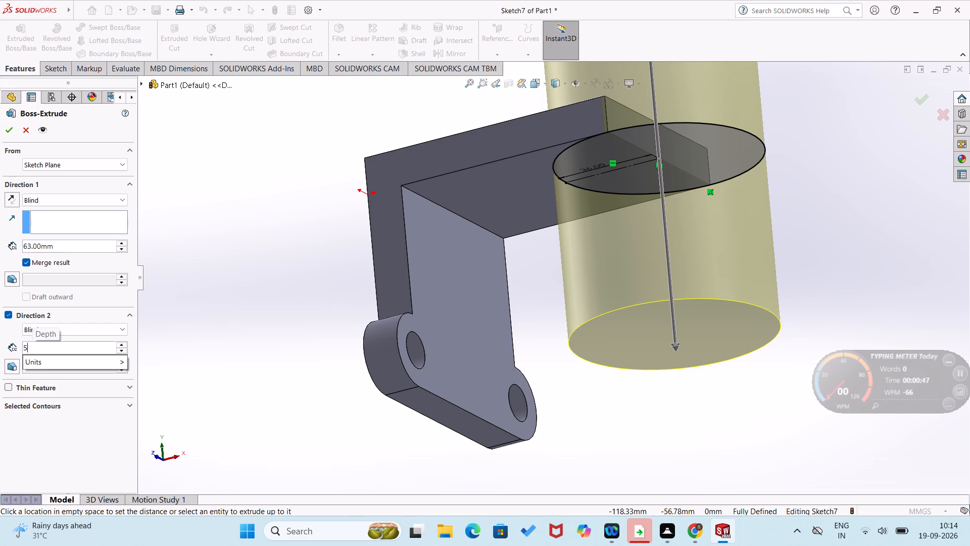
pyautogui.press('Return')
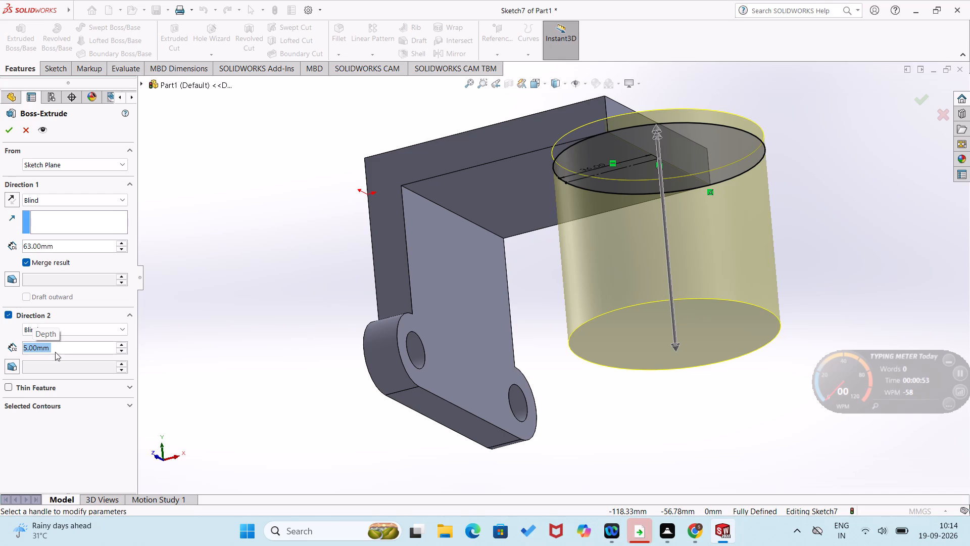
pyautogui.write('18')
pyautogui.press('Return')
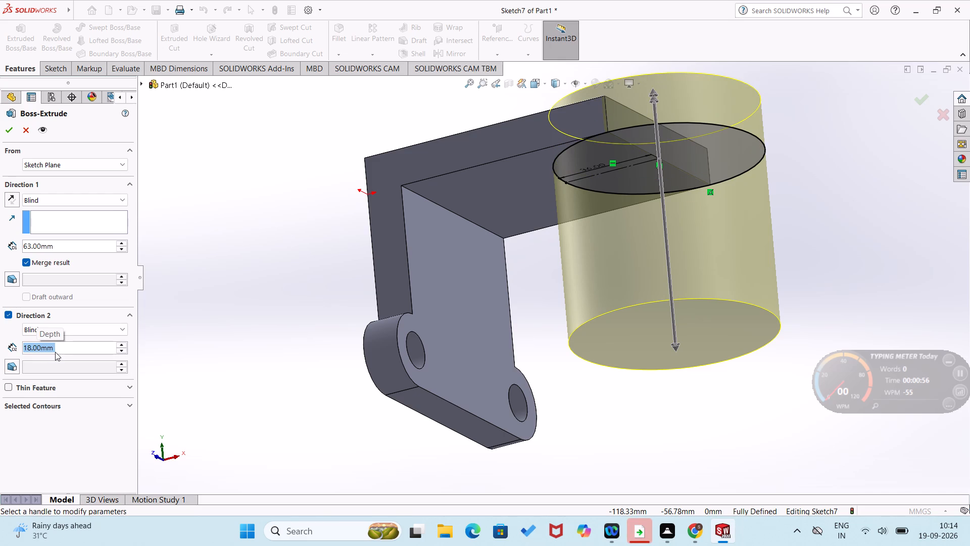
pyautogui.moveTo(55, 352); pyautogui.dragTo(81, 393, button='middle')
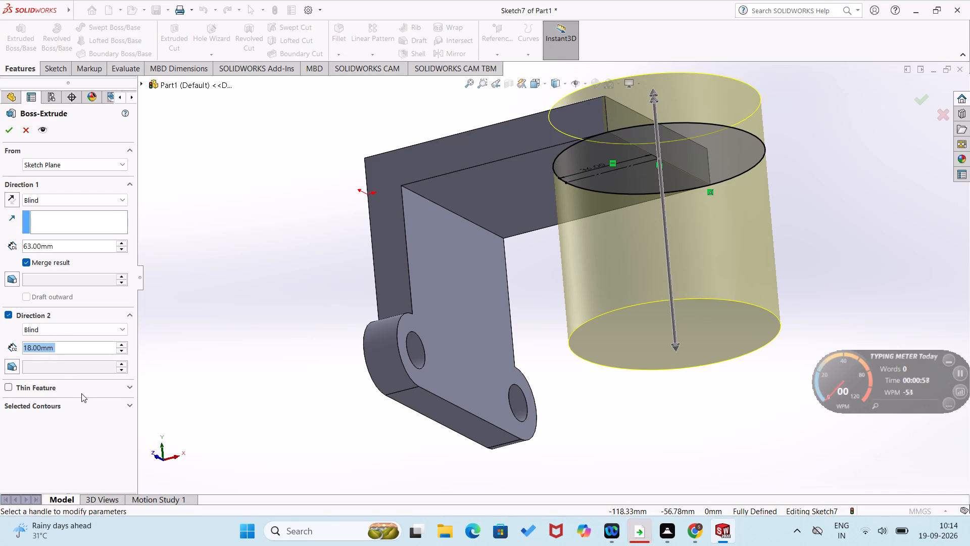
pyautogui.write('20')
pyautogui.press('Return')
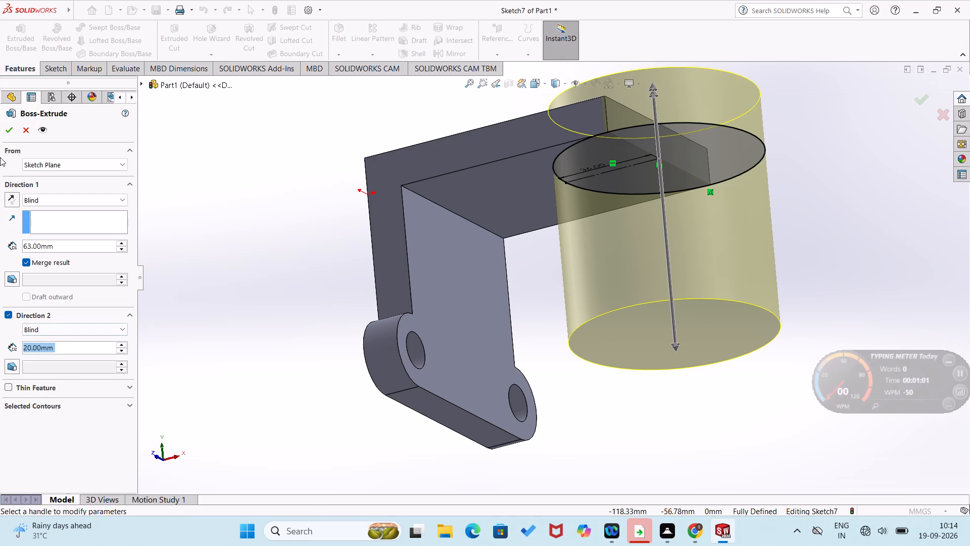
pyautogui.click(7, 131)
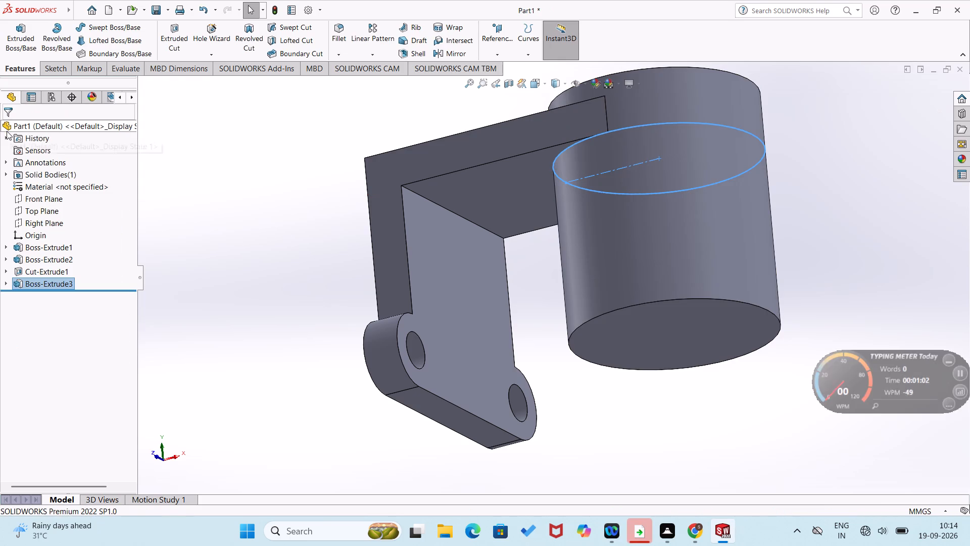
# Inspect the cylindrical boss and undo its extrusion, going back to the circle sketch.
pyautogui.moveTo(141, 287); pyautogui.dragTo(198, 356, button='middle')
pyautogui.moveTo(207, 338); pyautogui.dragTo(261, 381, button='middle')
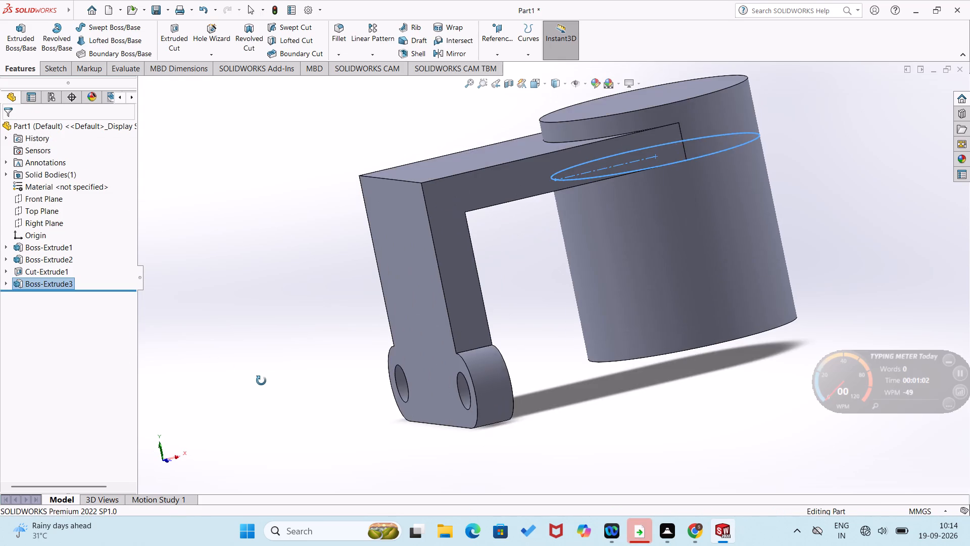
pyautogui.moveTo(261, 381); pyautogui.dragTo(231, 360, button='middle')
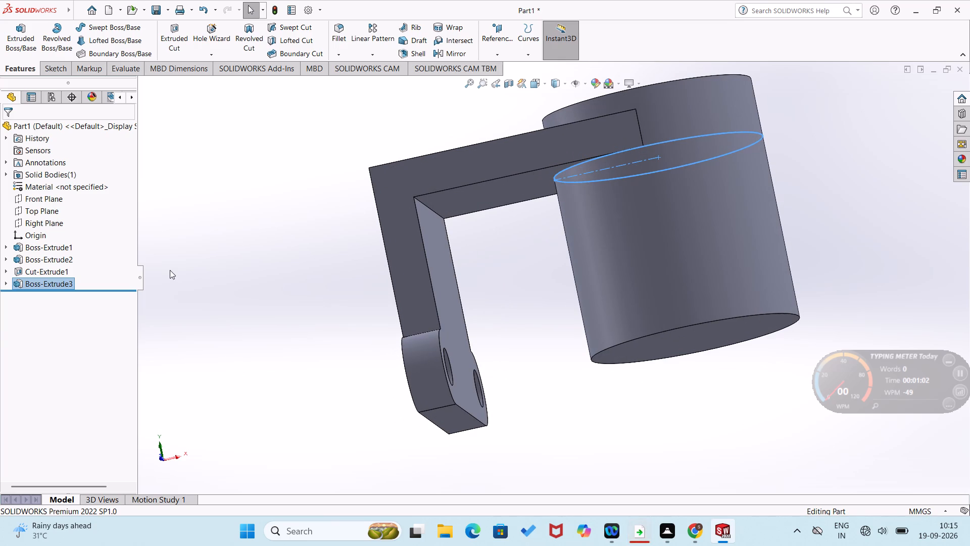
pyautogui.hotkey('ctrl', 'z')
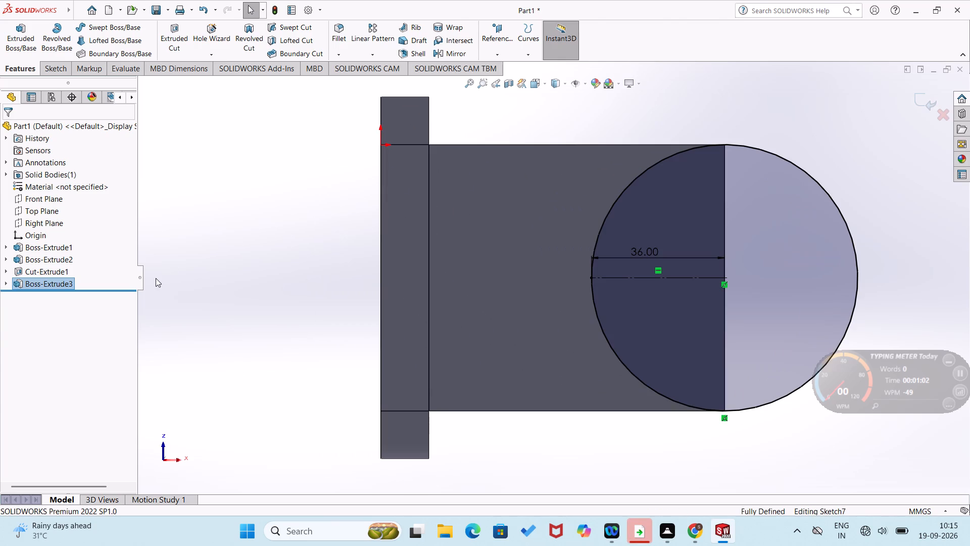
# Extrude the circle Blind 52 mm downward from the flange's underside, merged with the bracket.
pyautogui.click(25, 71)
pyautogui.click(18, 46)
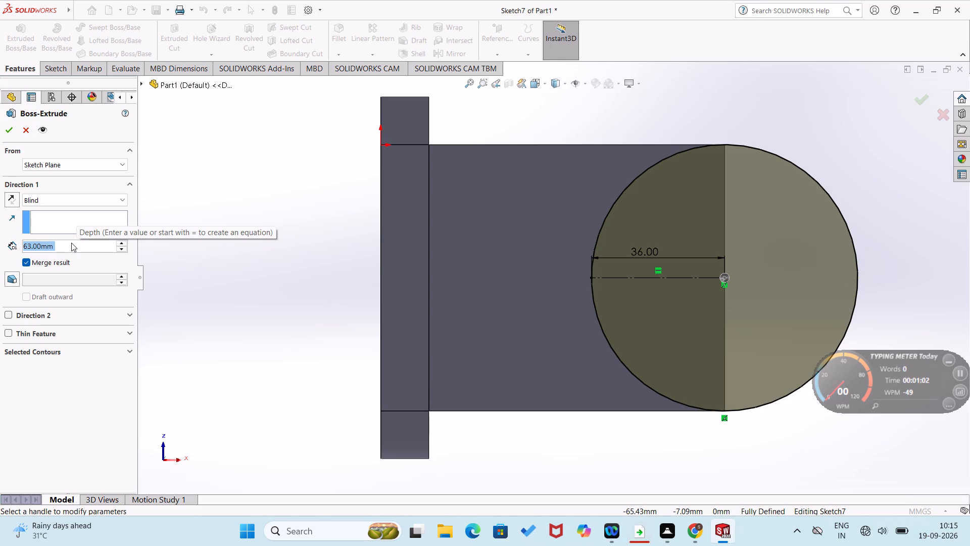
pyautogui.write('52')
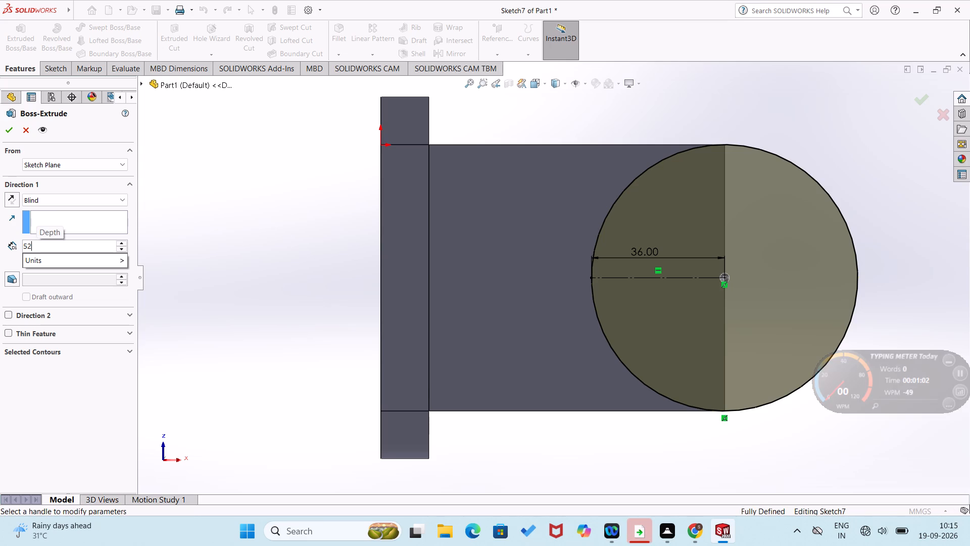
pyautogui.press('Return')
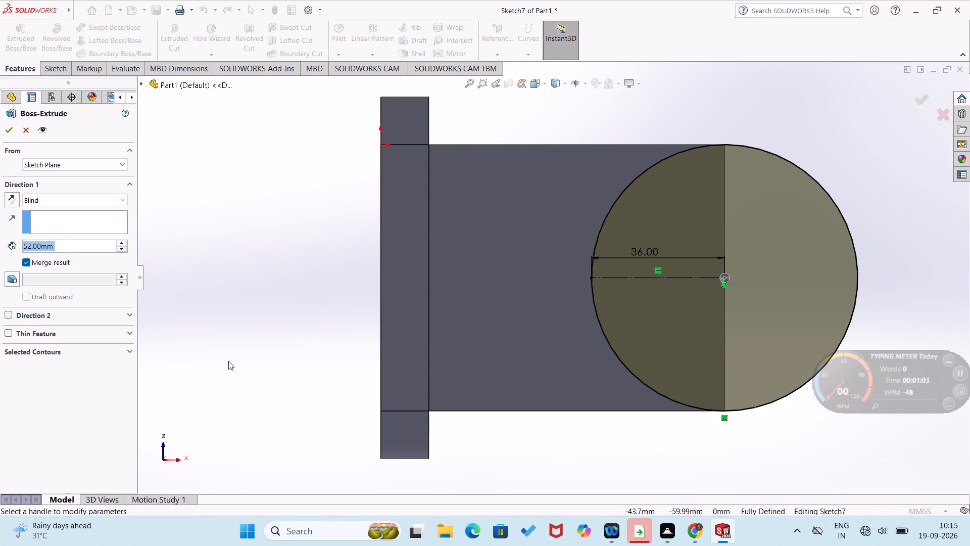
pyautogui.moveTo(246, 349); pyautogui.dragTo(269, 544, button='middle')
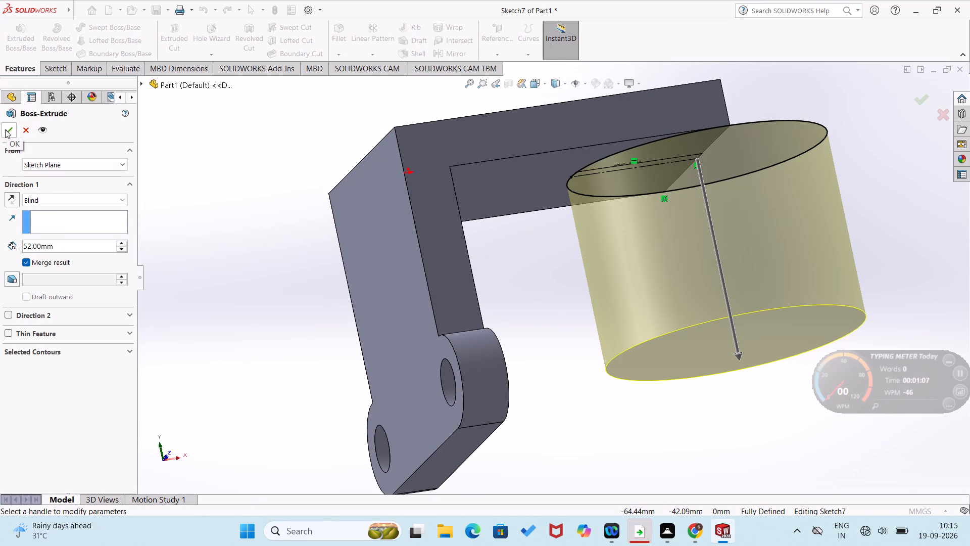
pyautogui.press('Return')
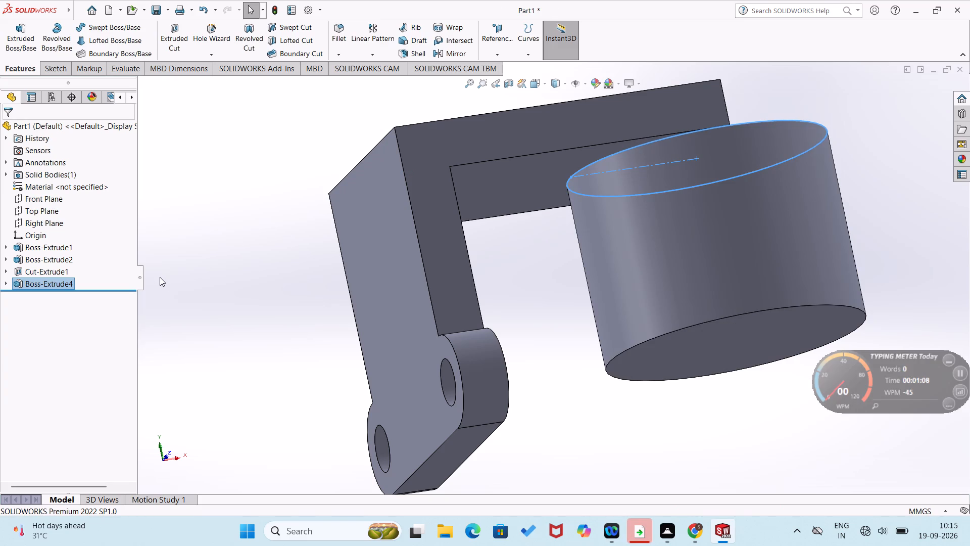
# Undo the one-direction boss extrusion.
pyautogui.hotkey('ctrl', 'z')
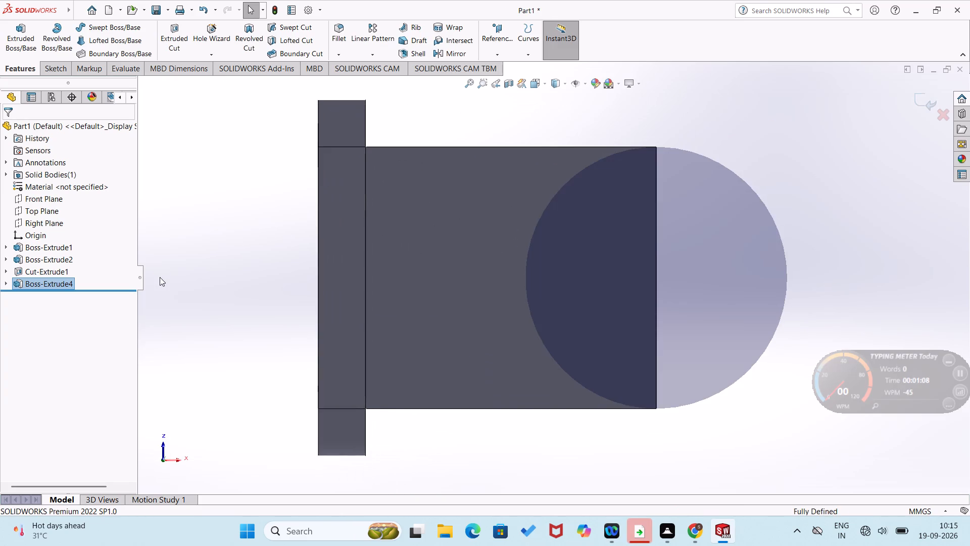
# Extrude the circle as a merged boss, Blind 52 mm downward and 20 mm upward in the second direction.
pyautogui.click(20, 66)
pyautogui.click(30, 42)
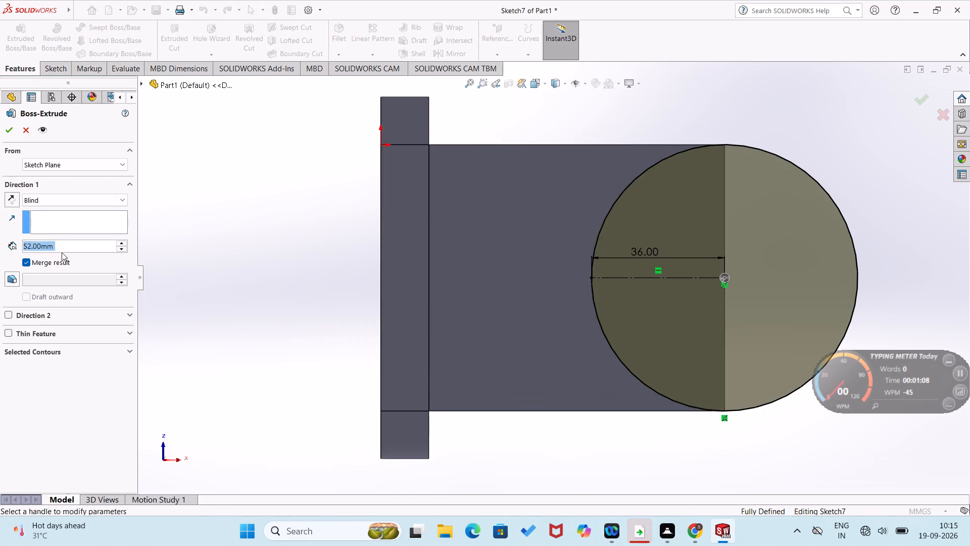
pyautogui.moveTo(230, 276); pyautogui.dragTo(233, 374, button='middle')
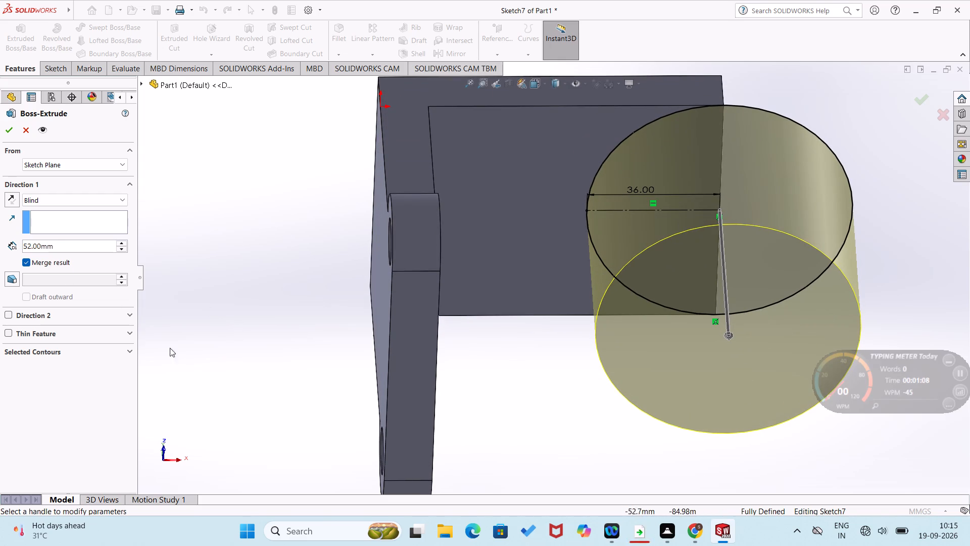
pyautogui.click(143, 315)
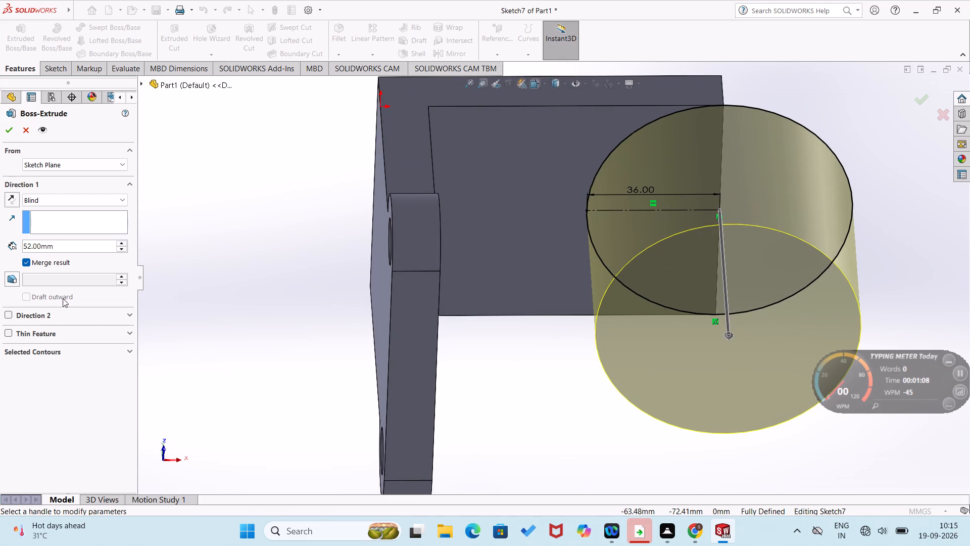
pyautogui.click(6, 315)
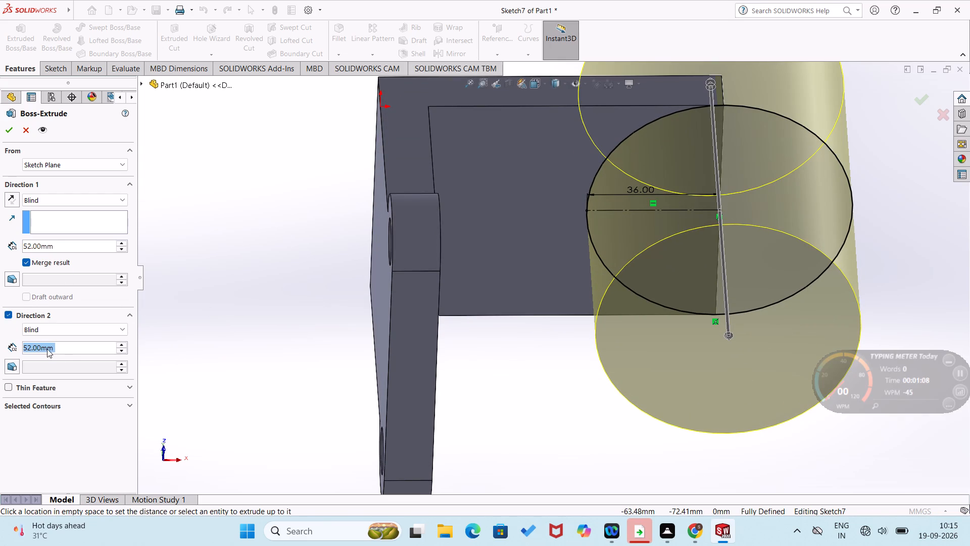
pyautogui.write('20')
pyautogui.press('Return')
pyautogui.click(9, 127)
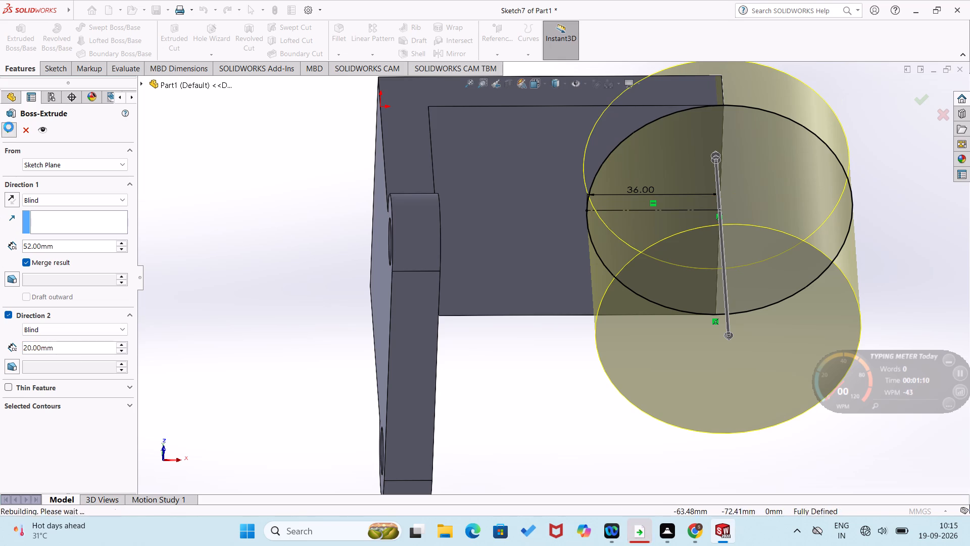
# Start a sketch on the boss's bottom face and draw a concentric circle about 28 mm in diameter.
pyautogui.moveTo(238, 226); pyautogui.dragTo(253, 341, button='middle')
pyautogui.click(269, 332)
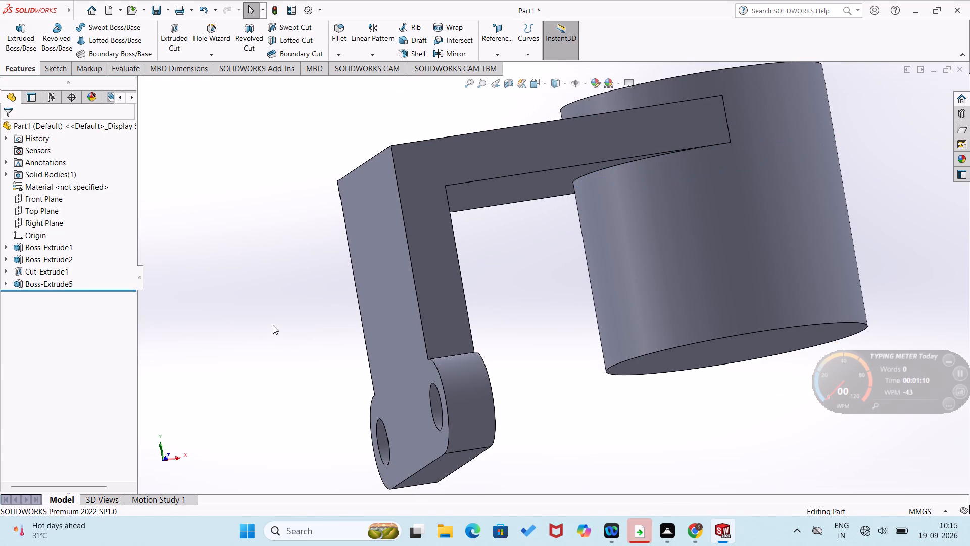
pyautogui.middleClick(264, 329)
pyautogui.moveTo(264, 328); pyautogui.dragTo(175, 339, button='middle')
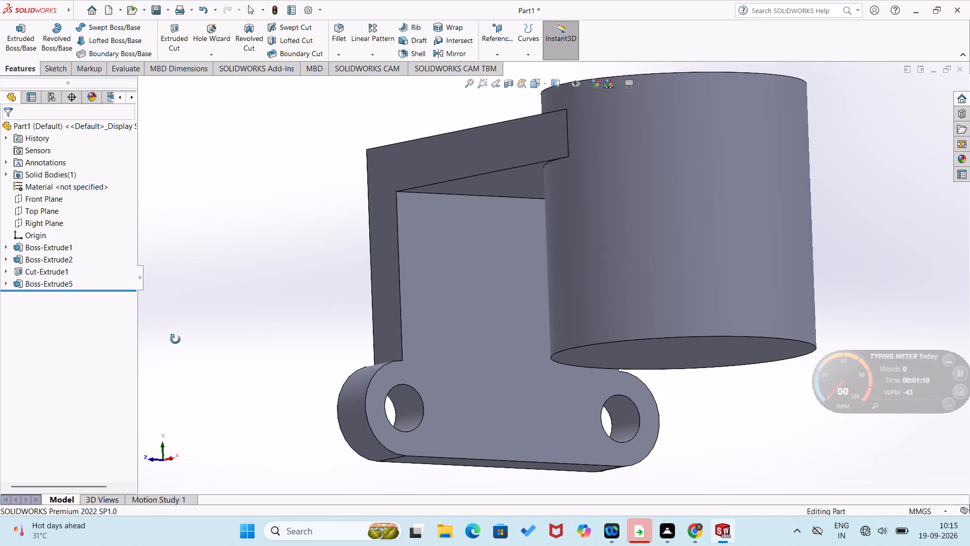
pyautogui.moveTo(175, 339); pyautogui.dragTo(169, 334, button='middle')
pyautogui.scroll(1, 422, 416)
pyautogui.moveTo(421, 416); pyautogui.dragTo(415, 297, button='middle')
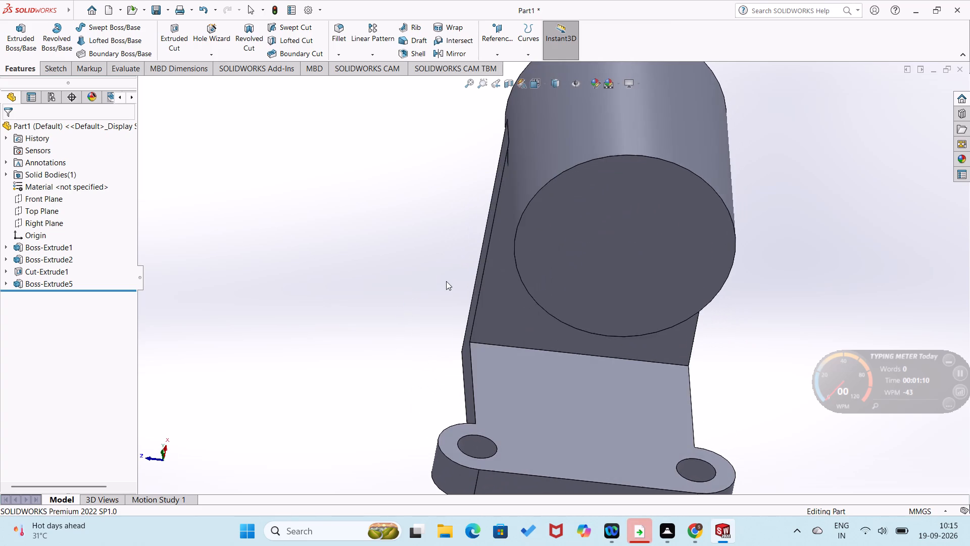
pyautogui.rightClick(574, 242)
pyautogui.click(599, 231)
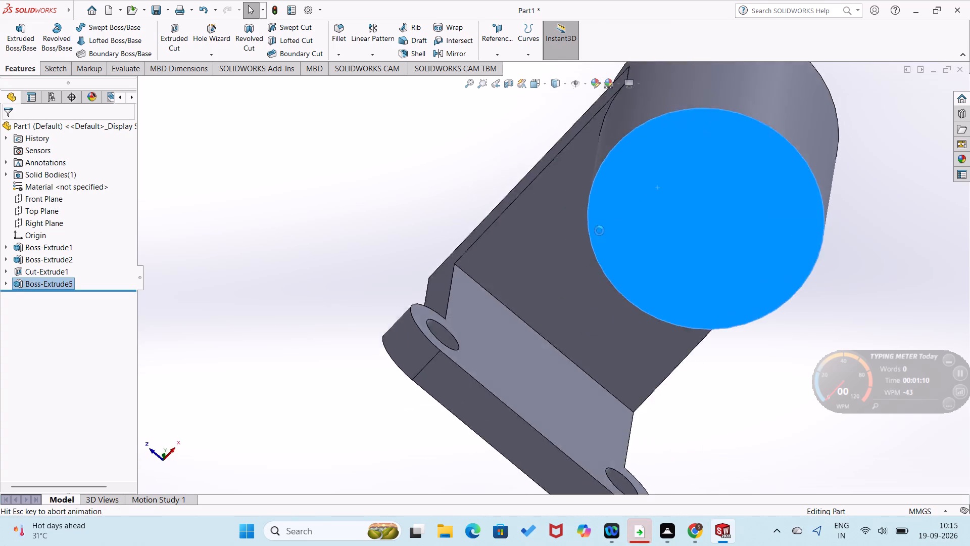
pyautogui.click(217, 324)
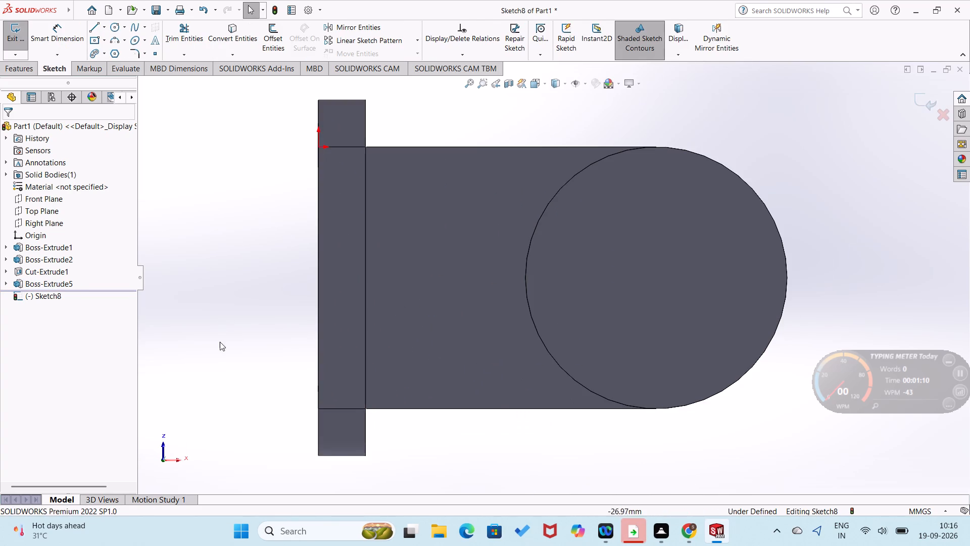
pyautogui.click(115, 29)
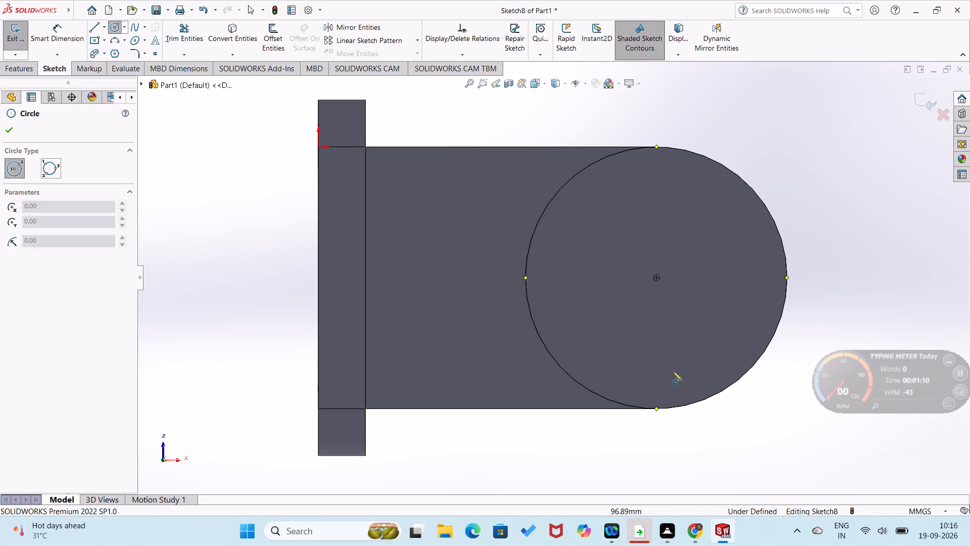
pyautogui.click(657, 280)
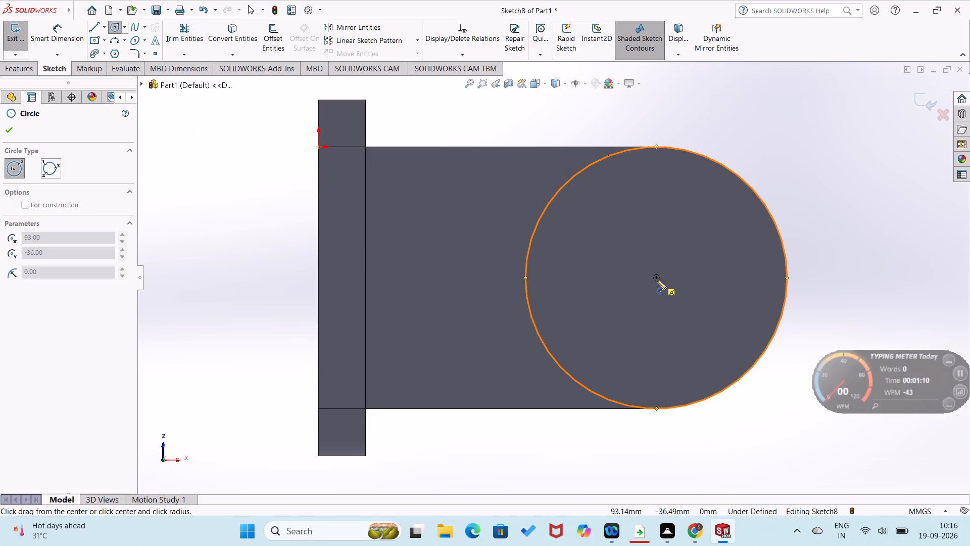
pyautogui.click(668, 327)
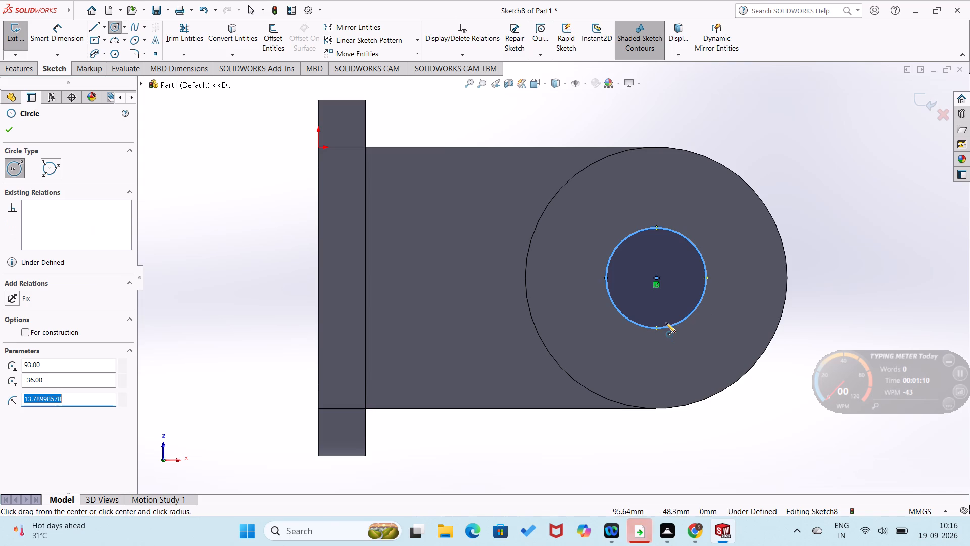
# Dimension the concentric circle's diameter as 36 mm.
pyautogui.moveTo(694, 360); pyautogui.dragTo(723, 236, button='right')
pyautogui.click(708, 280)
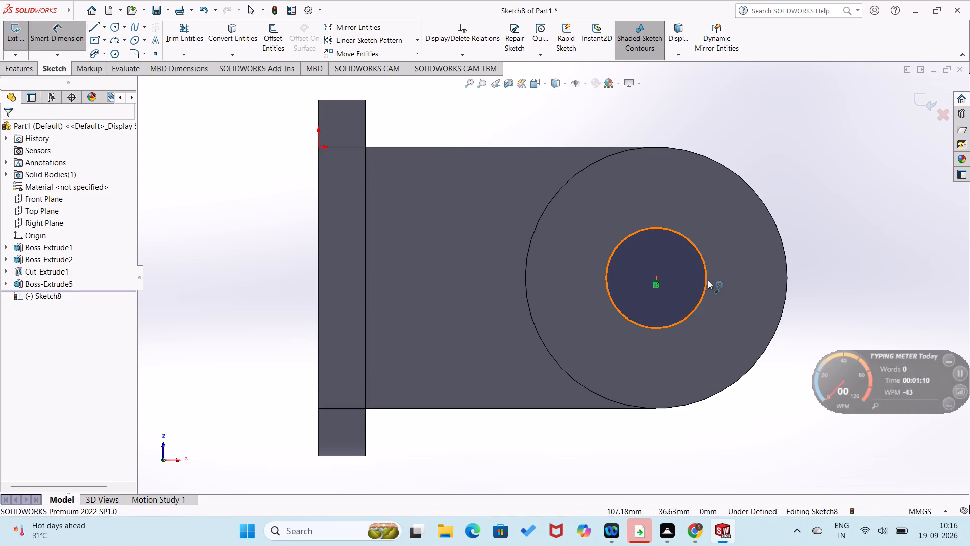
pyautogui.click(739, 287)
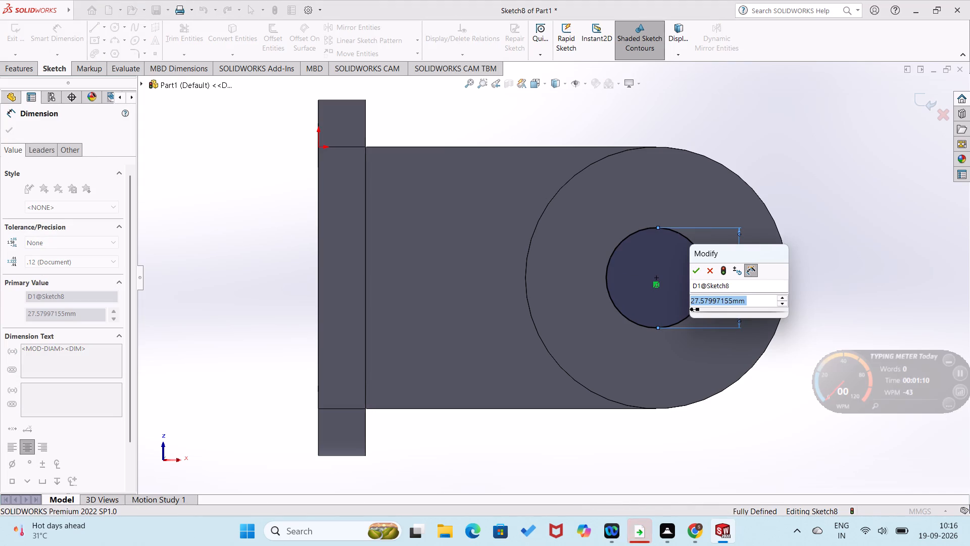
pyautogui.write('36')
pyautogui.press('Return')
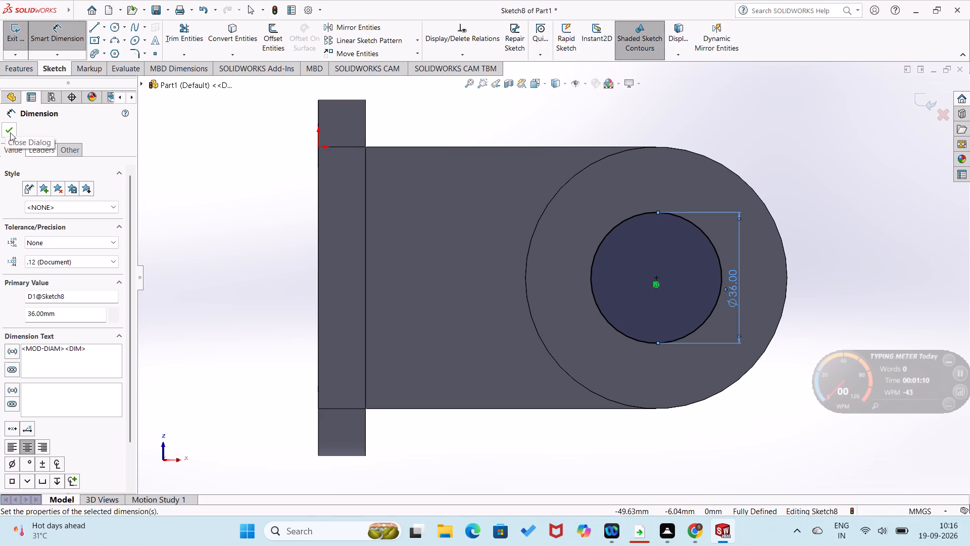
# Cut the 36 mm circle Through All to bore a concentric hole through the end boss.
pyautogui.click(219, 187)
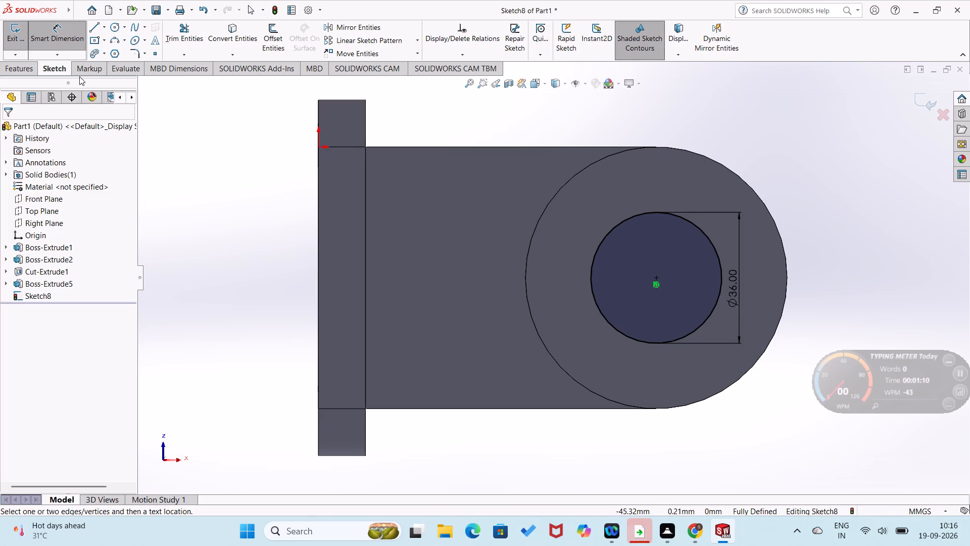
pyautogui.click(19, 70)
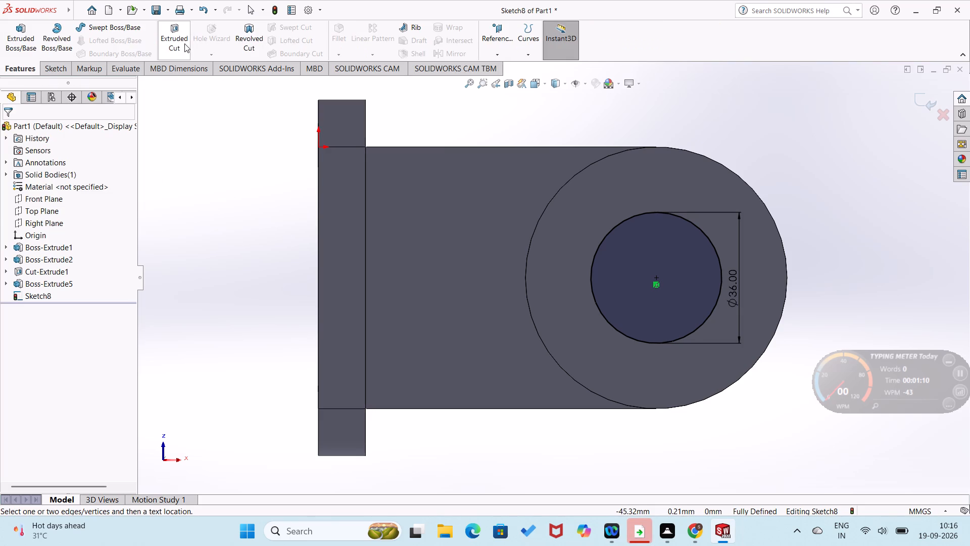
pyautogui.click(172, 44)
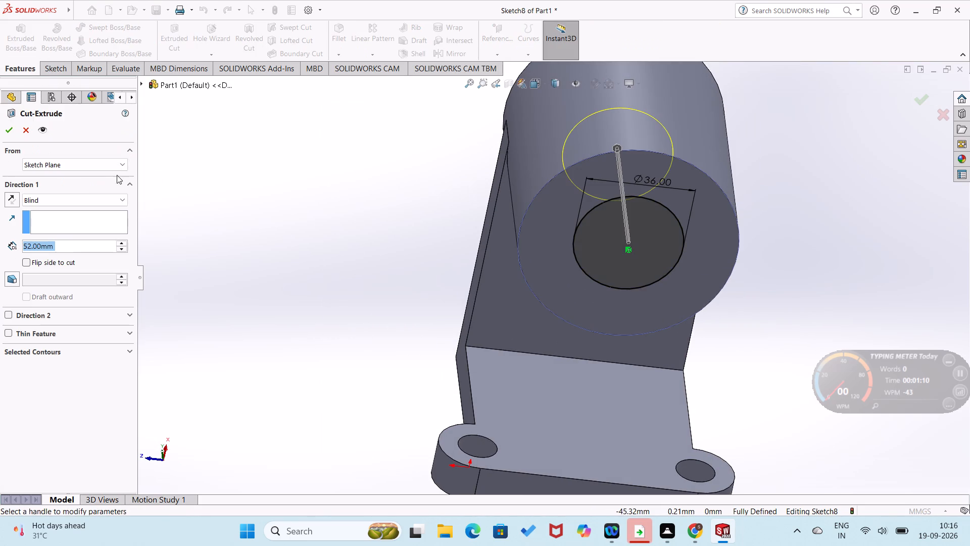
pyautogui.click(127, 194)
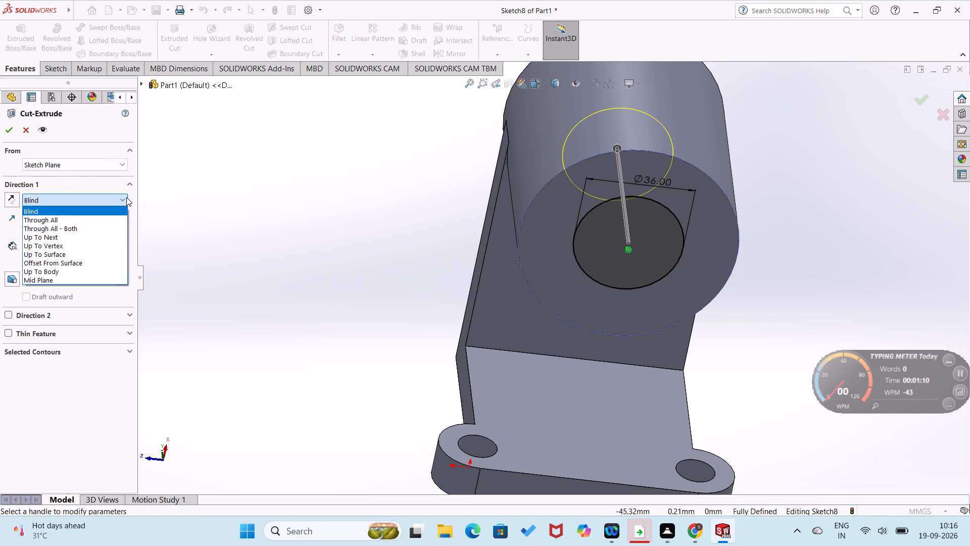
pyautogui.click(121, 221)
pyautogui.moveTo(220, 231); pyautogui.dragTo(350, 411, button='middle')
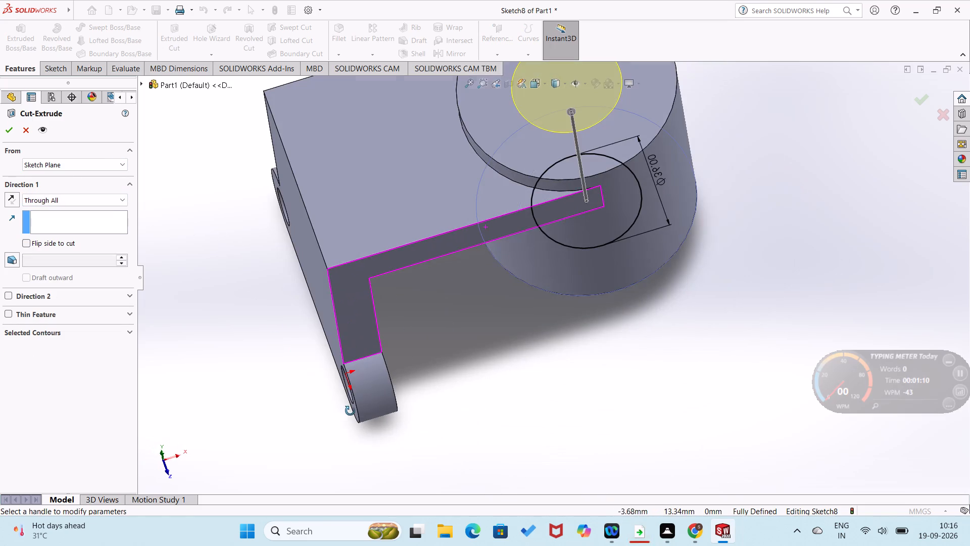
pyautogui.moveTo(350, 411); pyautogui.dragTo(322, 387, button='middle')
pyautogui.click(4, 129)
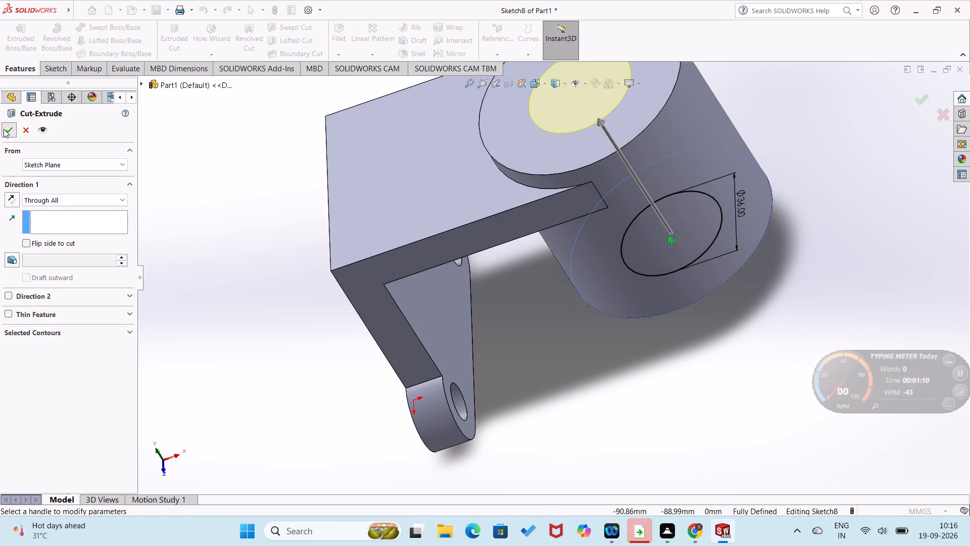
pyautogui.click(206, 213)
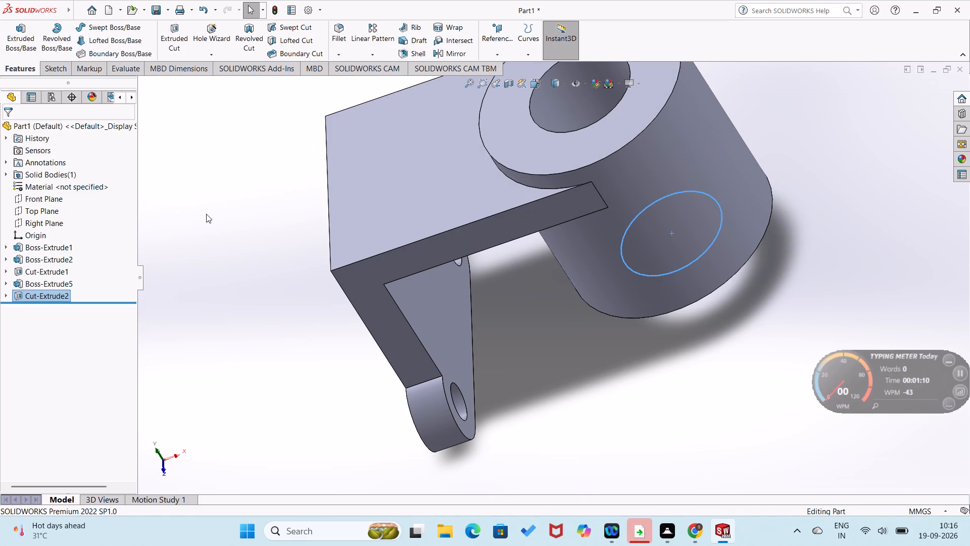
# Examine the bored boss, the L-shaped arm and the flange with its two holes from several sides.
pyautogui.moveTo(634, 348); pyautogui.dragTo(491, 277, button='middle')
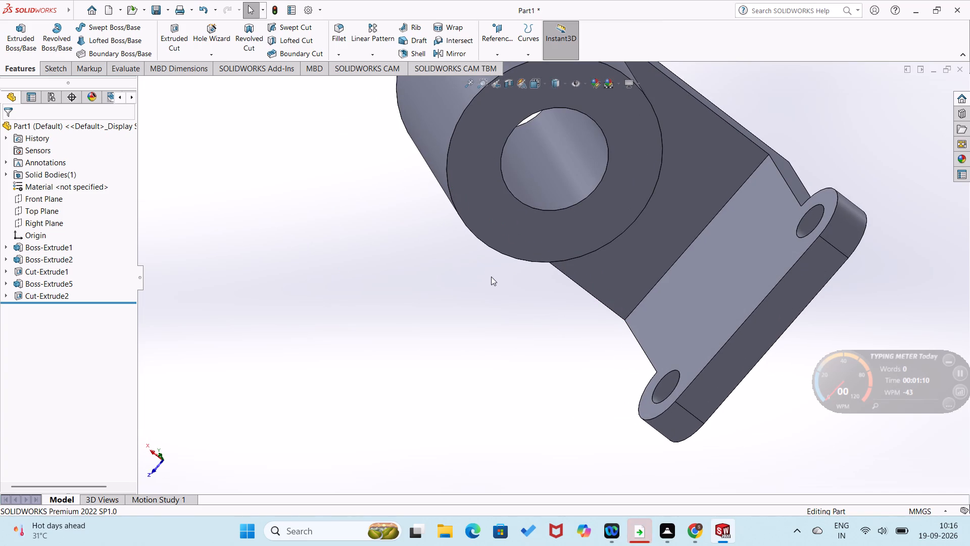
pyautogui.hotkey('ctrl', '7')
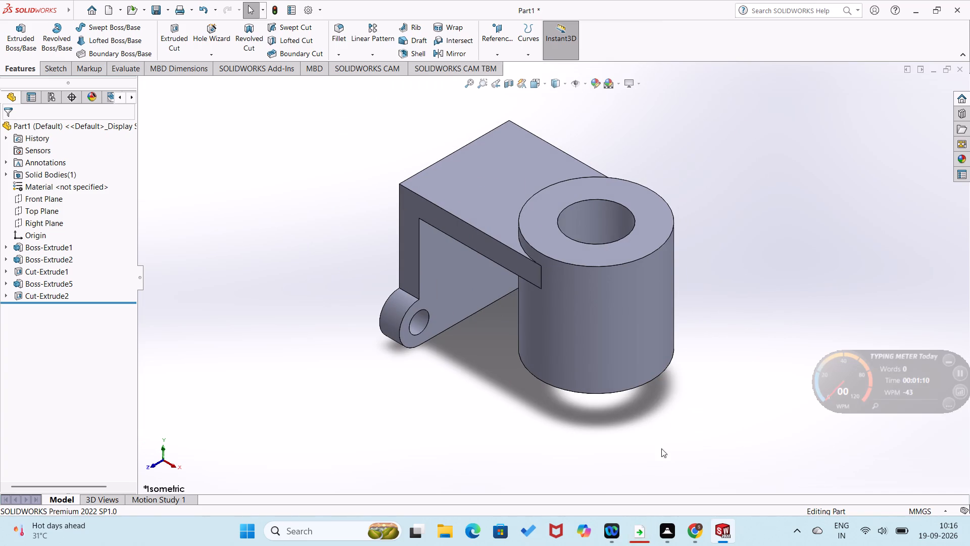
pyautogui.moveTo(662, 440); pyautogui.dragTo(623, 179, button='middle')
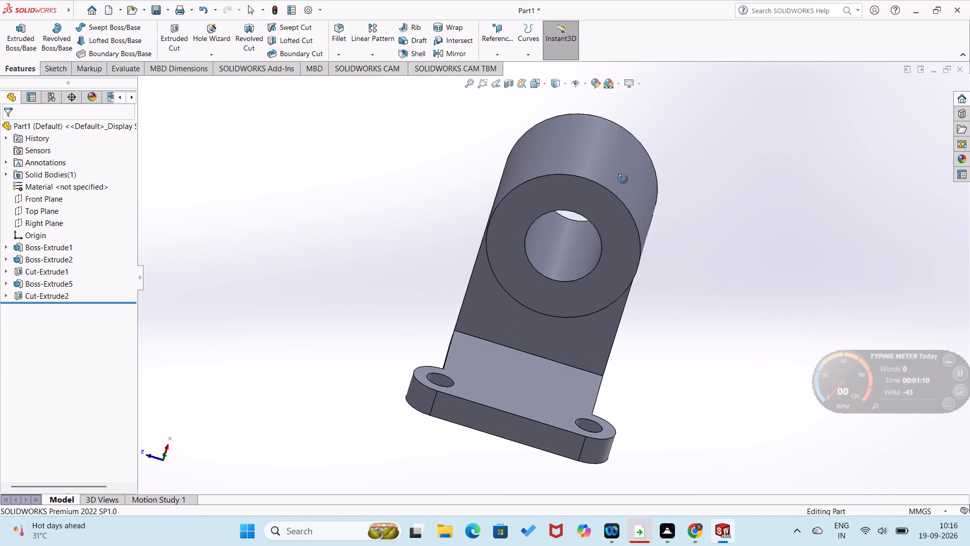
pyautogui.moveTo(623, 179); pyautogui.dragTo(643, 157, button='middle')
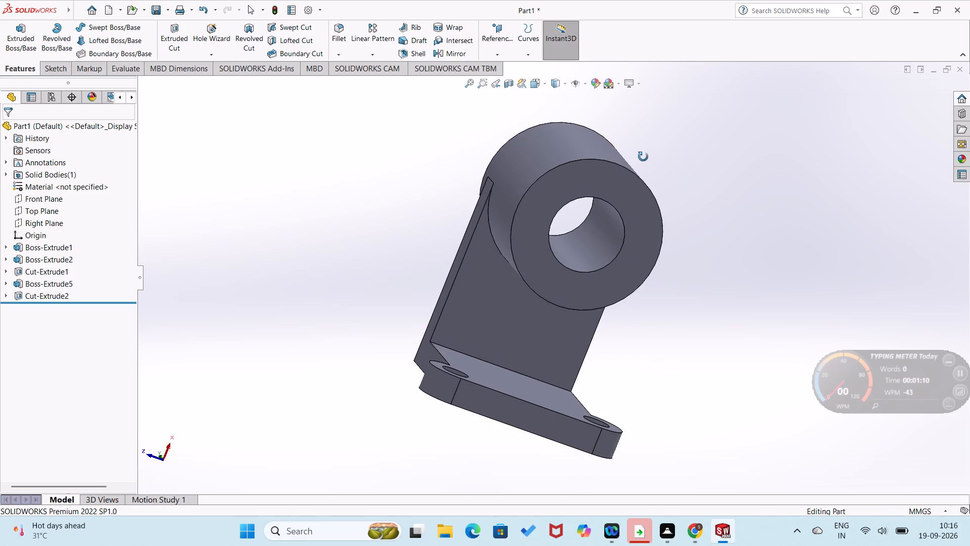
pyautogui.moveTo(643, 157); pyautogui.dragTo(648, 159, button='middle')
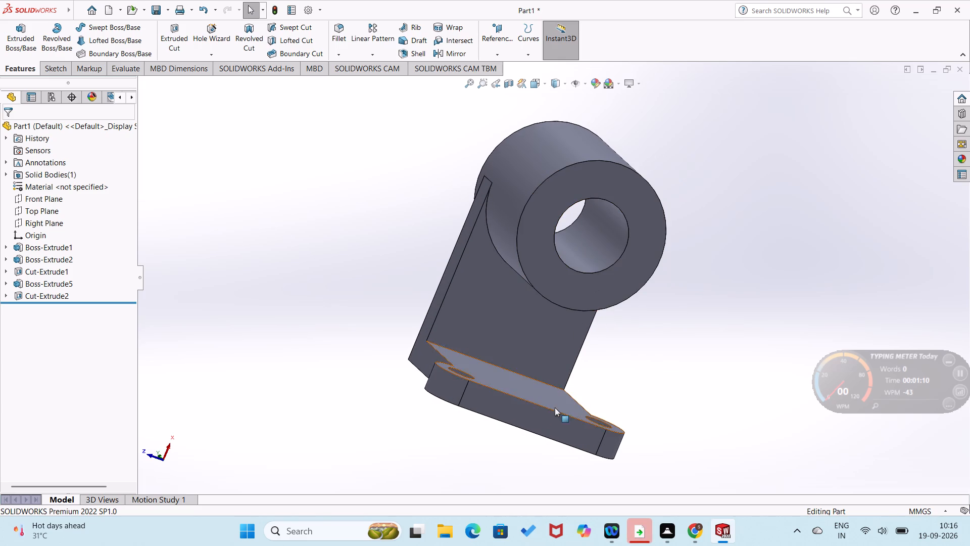
pyautogui.moveTo(718, 333); pyautogui.dragTo(719, 323, button='middle')
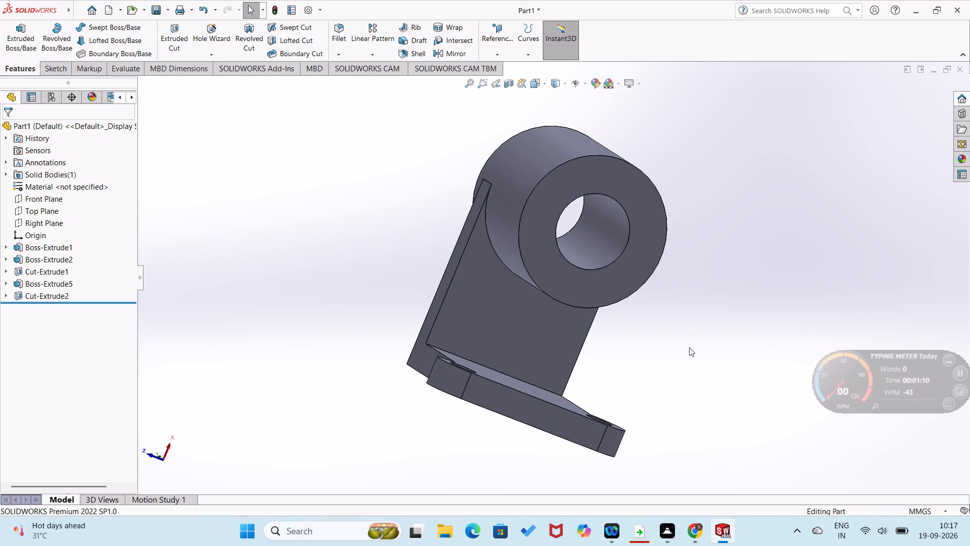
pyautogui.moveTo(701, 358); pyautogui.dragTo(736, 368, button='middle')
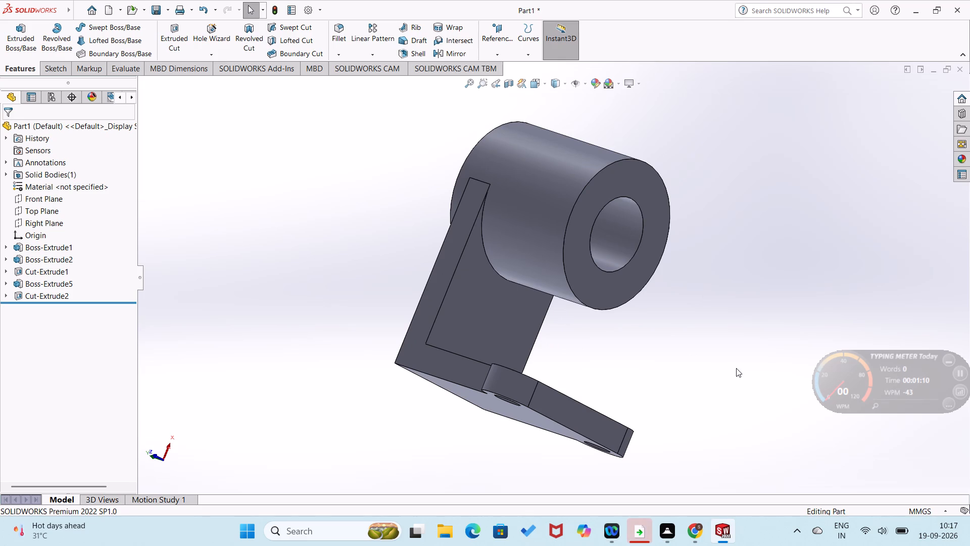
pyautogui.hotkey('ctrl', '8')
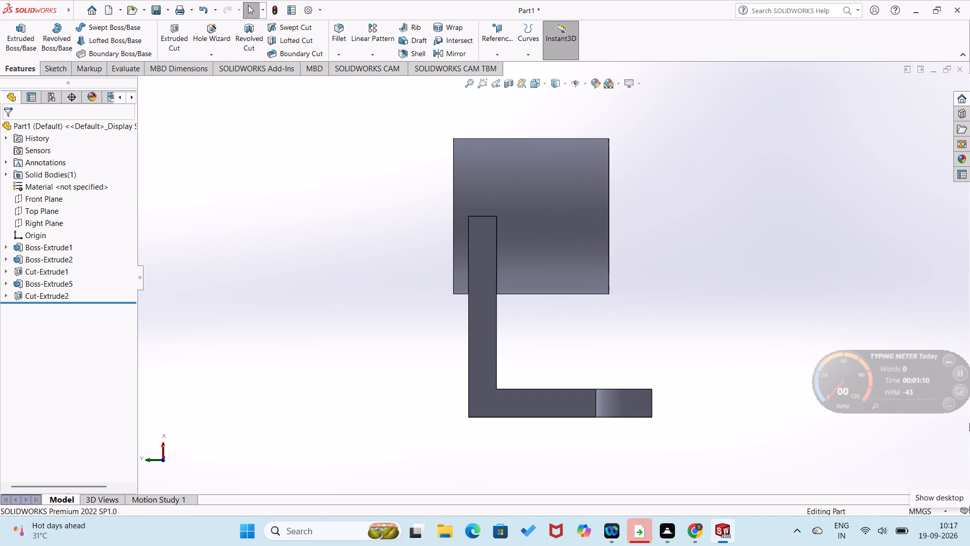
pyautogui.moveTo(711, 308); pyautogui.dragTo(671, 323, button='middle')
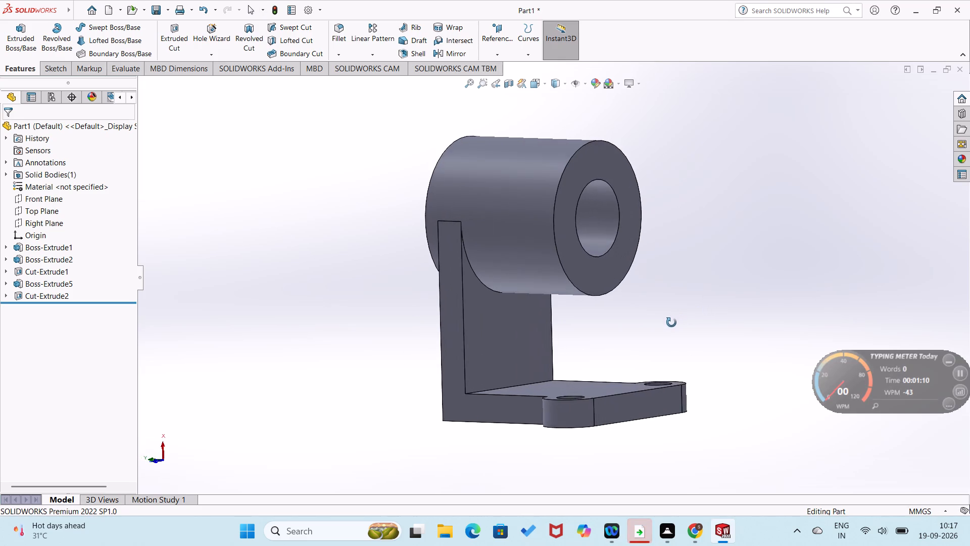
pyautogui.moveTo(671, 323); pyautogui.dragTo(667, 331, button='middle')
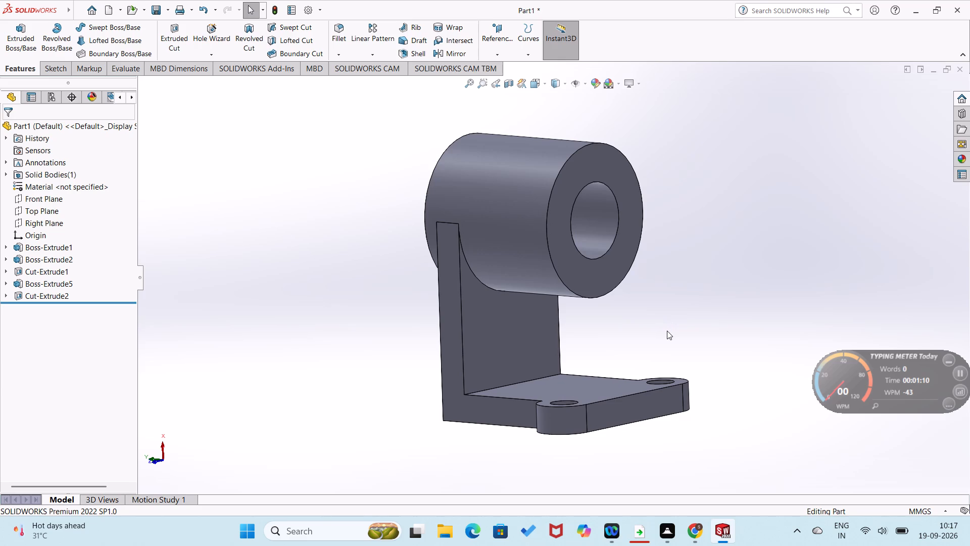
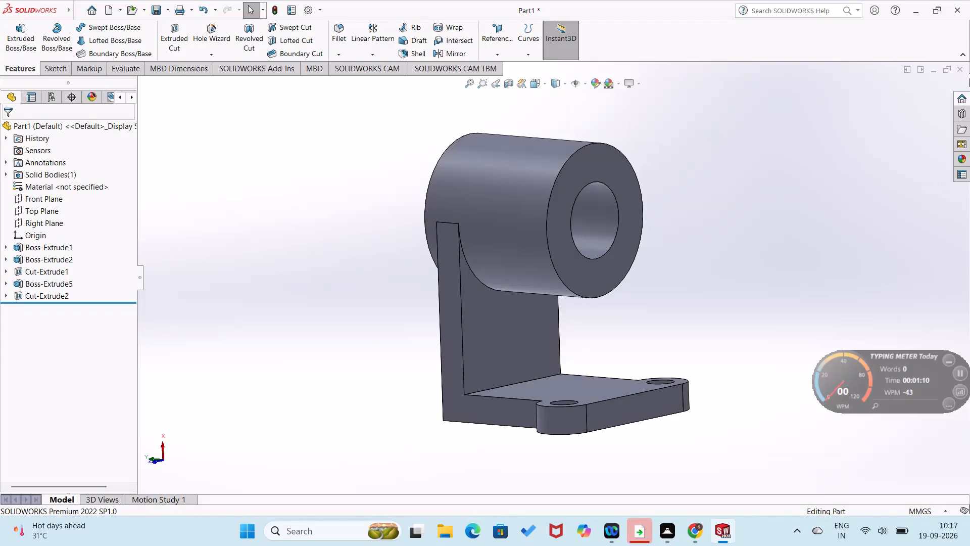
# Close the finished bracket part without saving its changes.
pyautogui.click(962, 69)
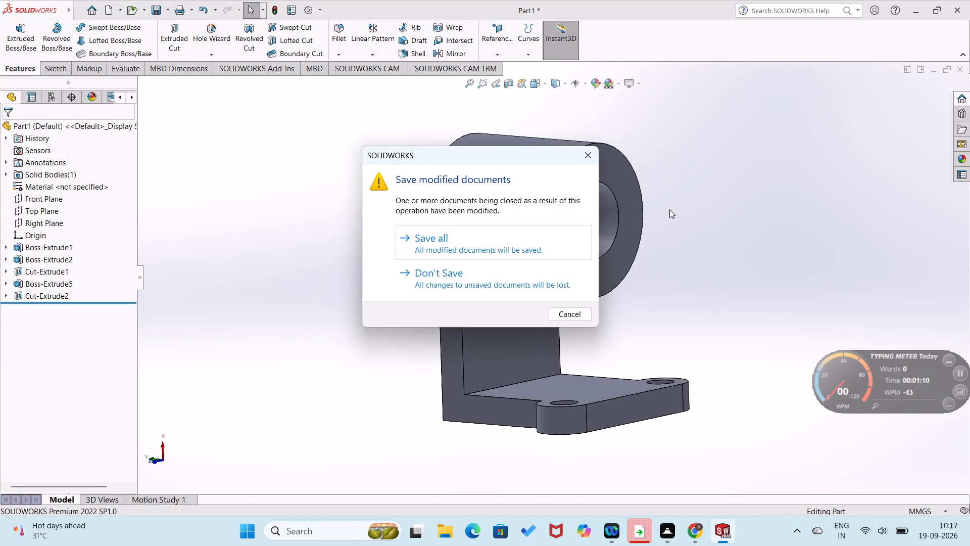
pyautogui.click(473, 286)
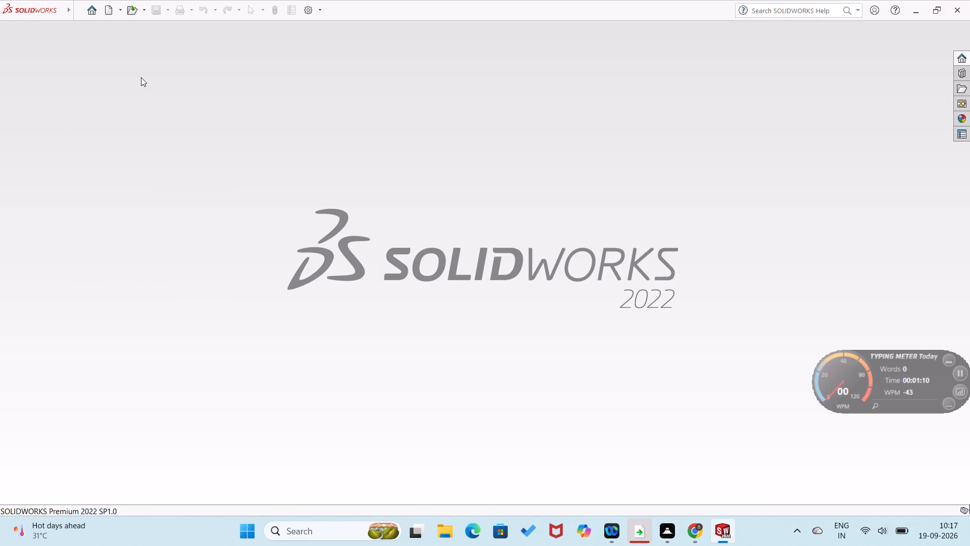
# Create a new part document.
pyautogui.click(94, 13)
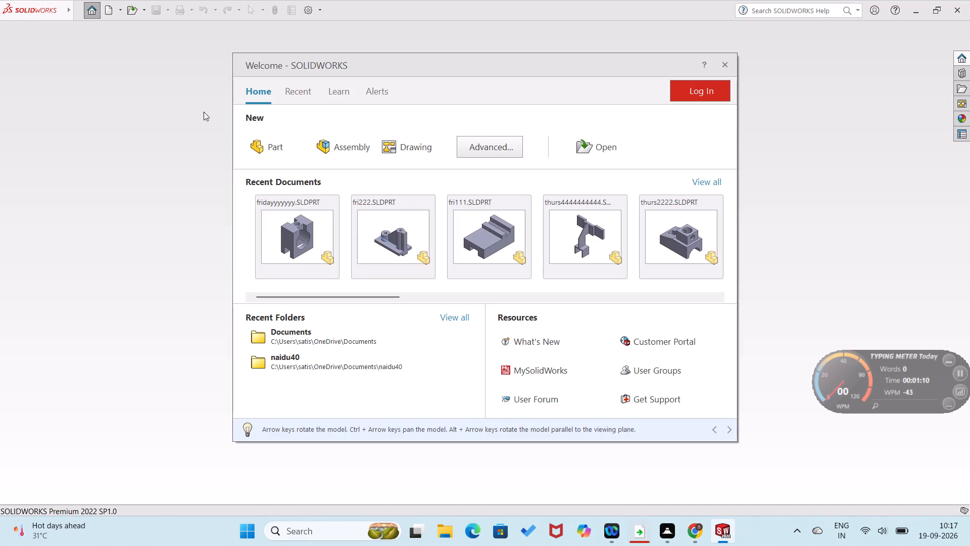
pyautogui.click(266, 149)
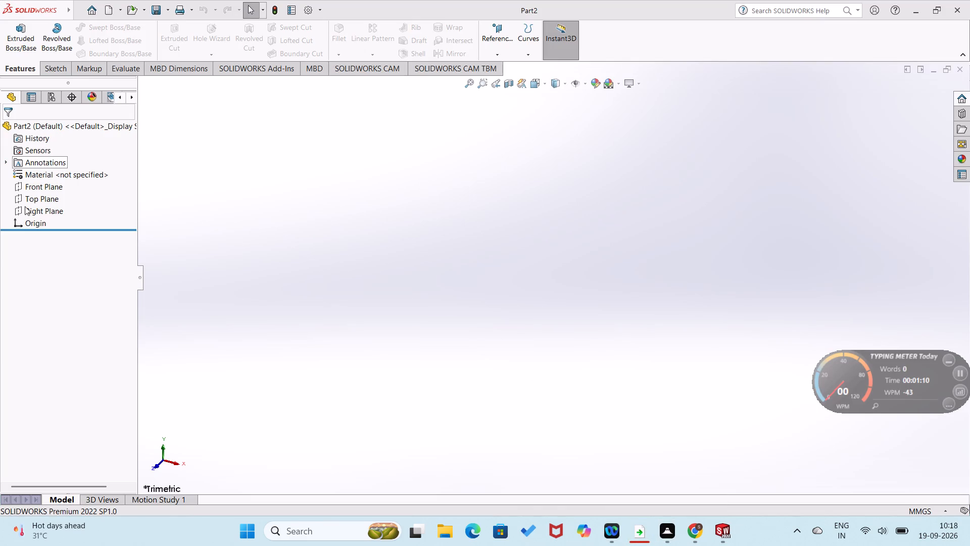
# On the Front Plane, sketch a closed plus-shaped line outline starting at the origin, about 136 mm wide and 127 mm high.
pyautogui.click(53, 188)
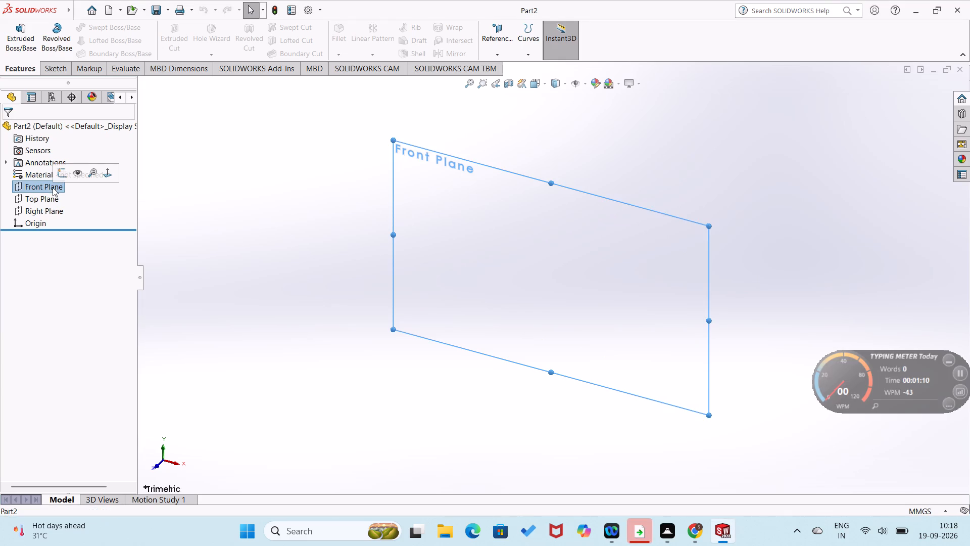
pyautogui.click(60, 179)
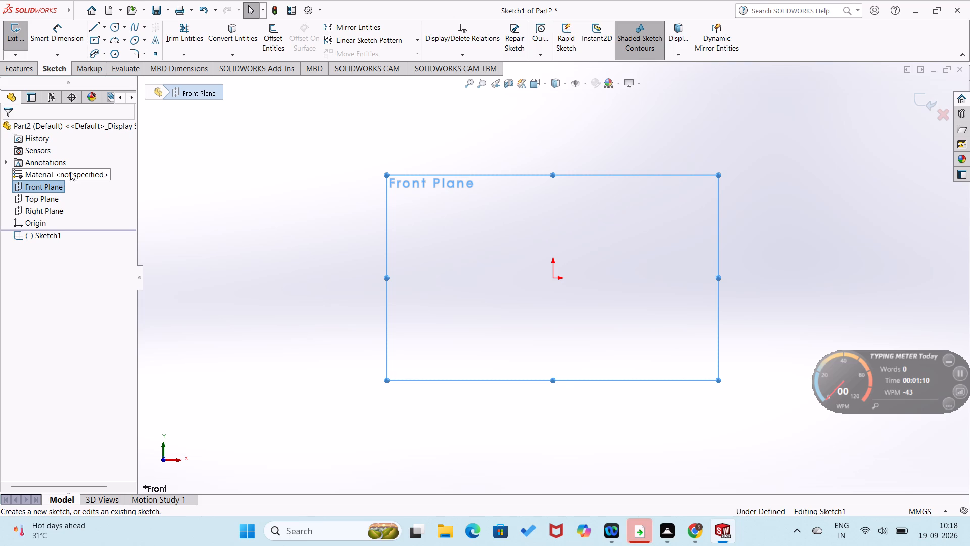
pyautogui.click(177, 223)
pyautogui.moveTo(362, 257); pyautogui.dragTo(272, 305, button='right')
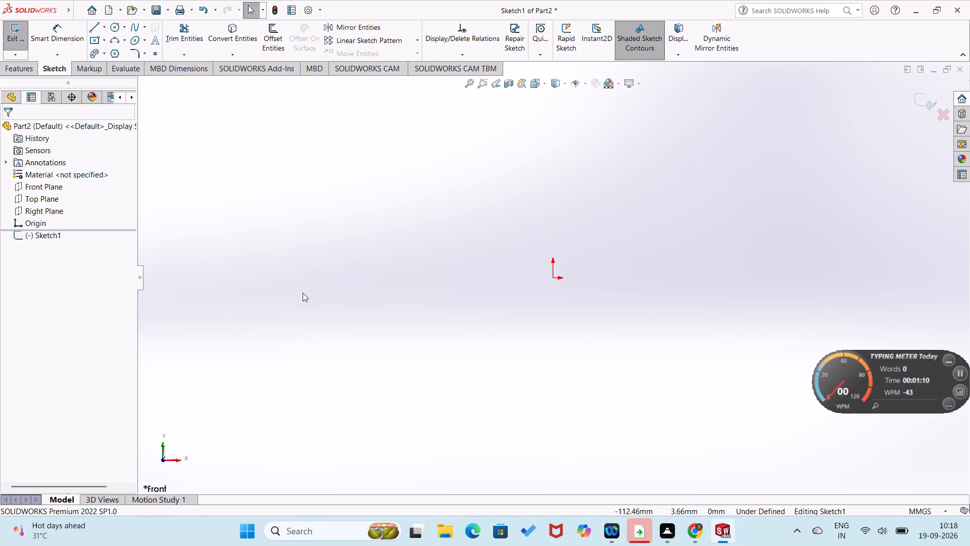
pyautogui.click(553, 278)
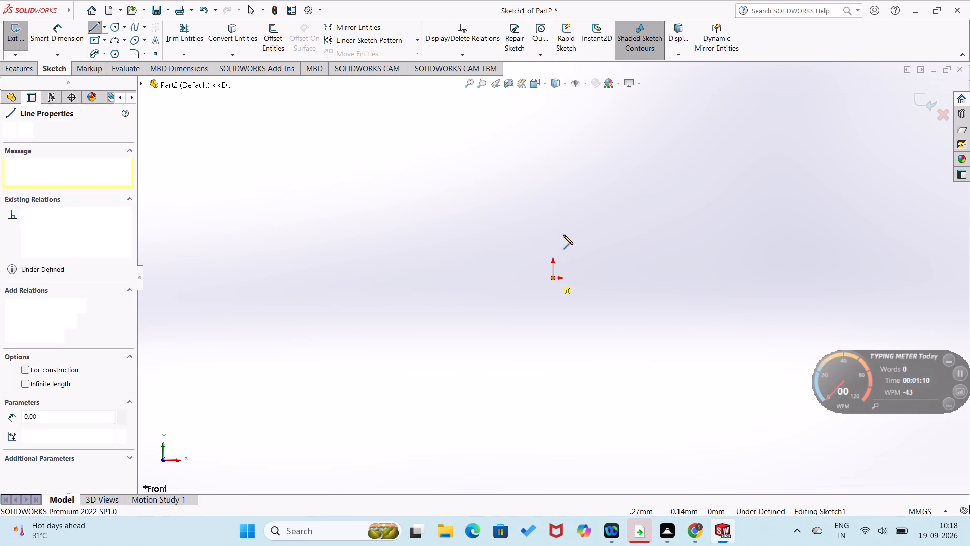
pyautogui.click(555, 173)
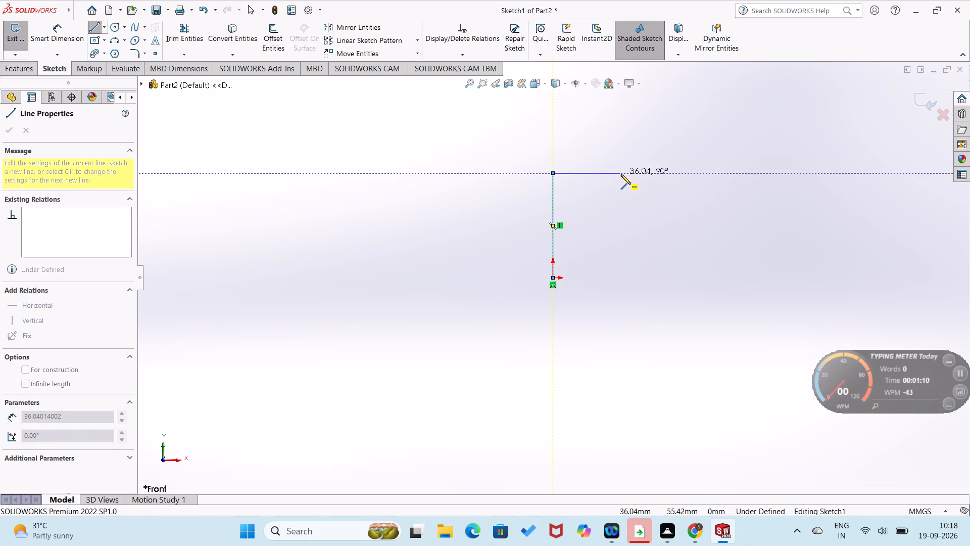
pyautogui.click(626, 174)
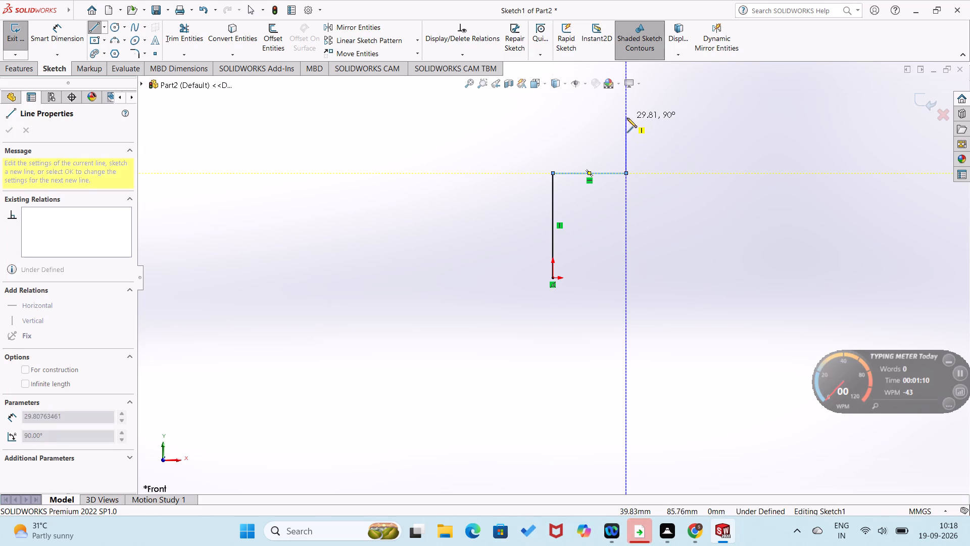
pyautogui.click(627, 117)
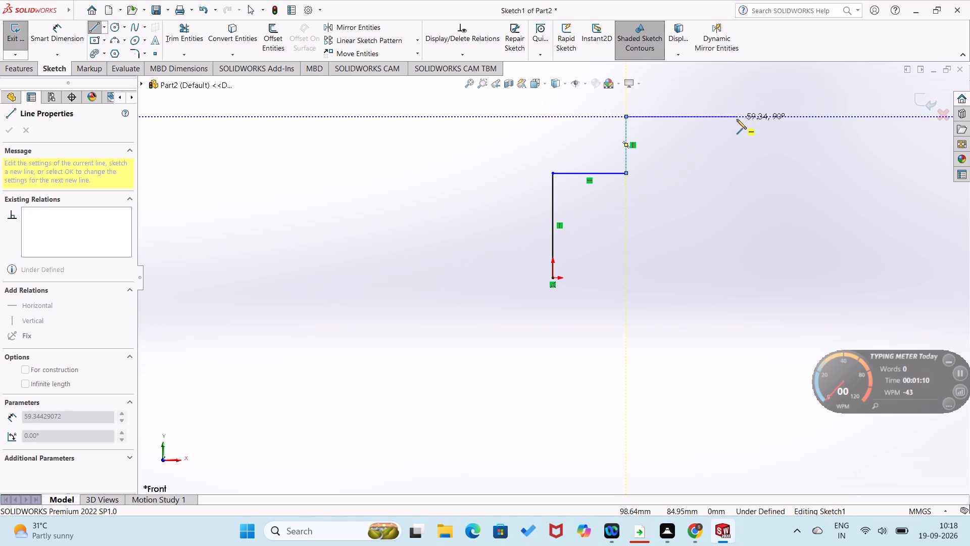
pyautogui.click(737, 119)
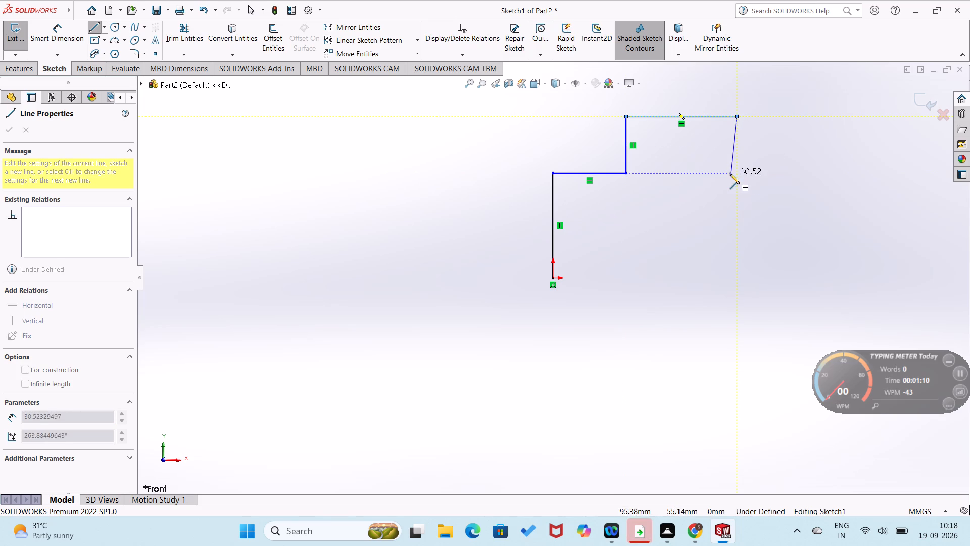
pyautogui.click(738, 173)
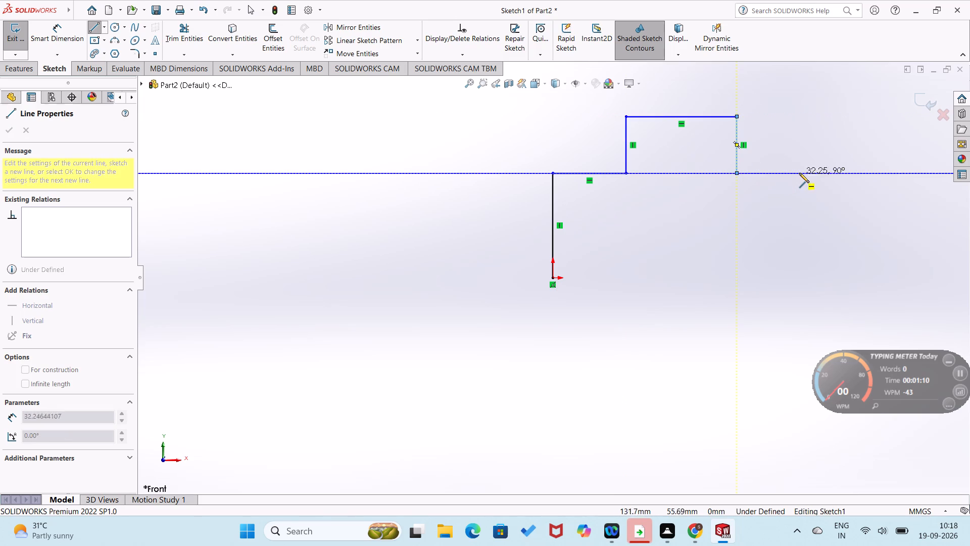
pyautogui.click(807, 171)
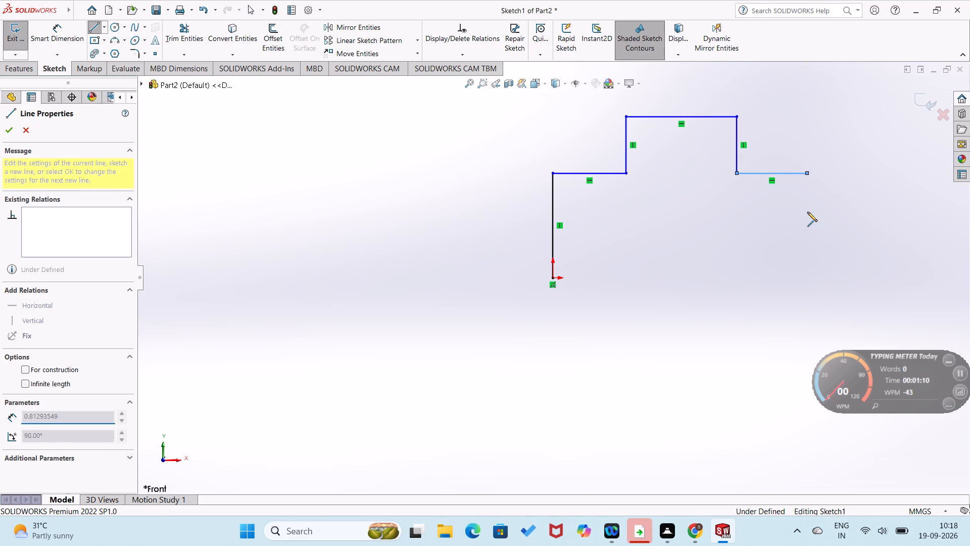
pyautogui.click(807, 280)
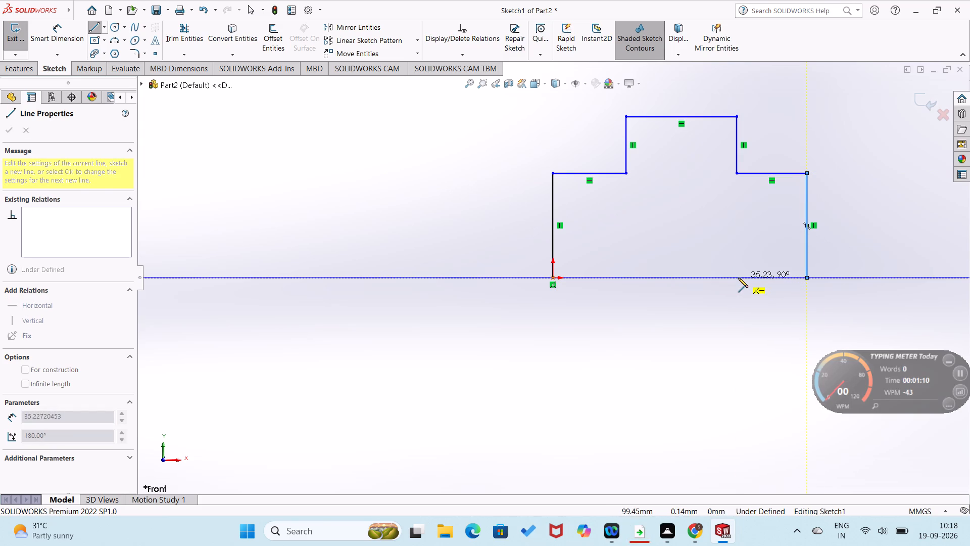
pyautogui.click(738, 278)
pyautogui.click(738, 353)
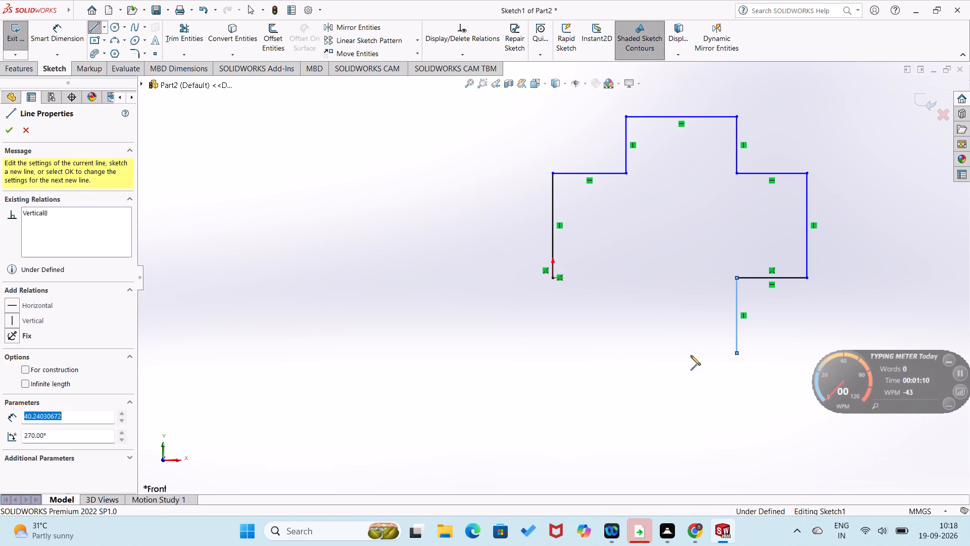
pyautogui.click(624, 353)
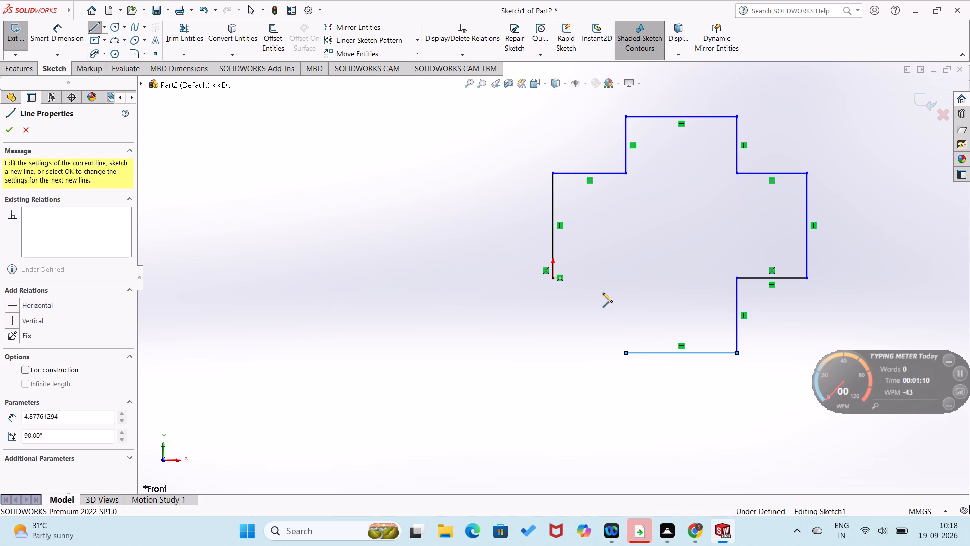
pyautogui.click(625, 276)
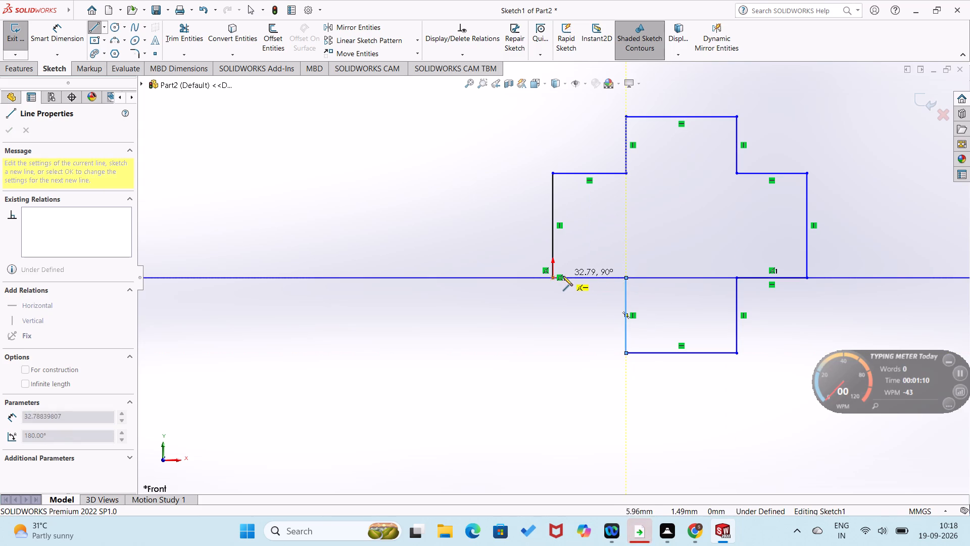
pyautogui.click(552, 279)
# Dimension the plus-shaped outline's overall height between its top and bottom corners as 76 mm.
pyautogui.moveTo(430, 304); pyautogui.dragTo(459, 206, button='right')
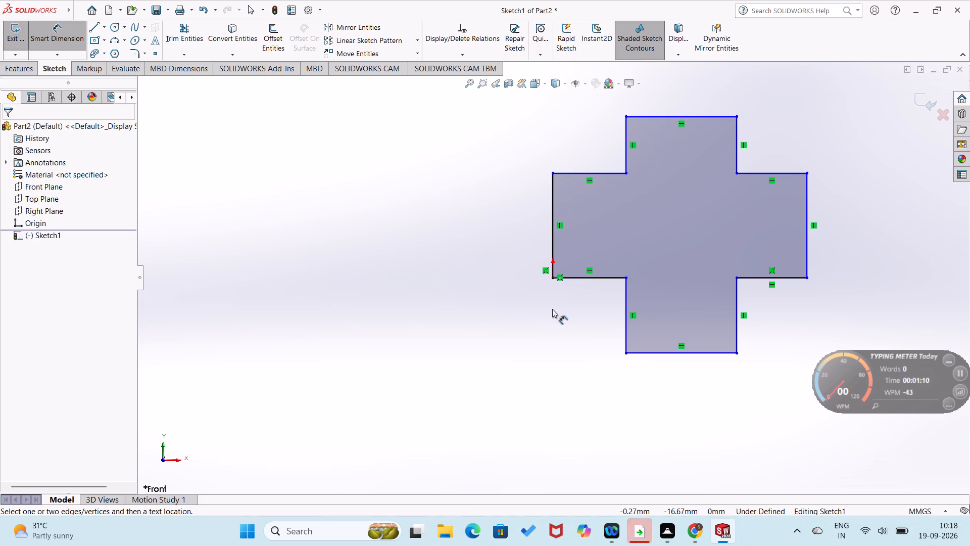
pyautogui.click(625, 353)
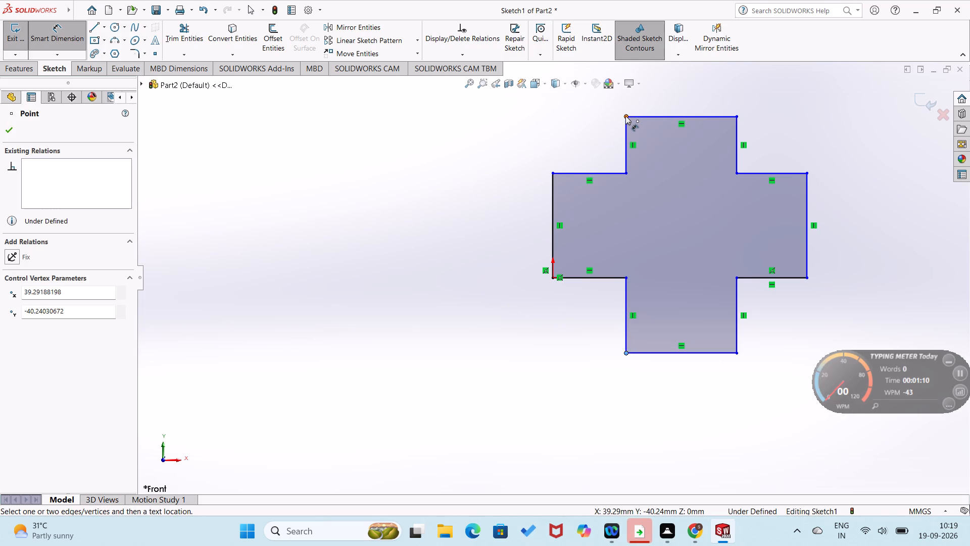
pyautogui.click(624, 116)
pyautogui.click(506, 195)
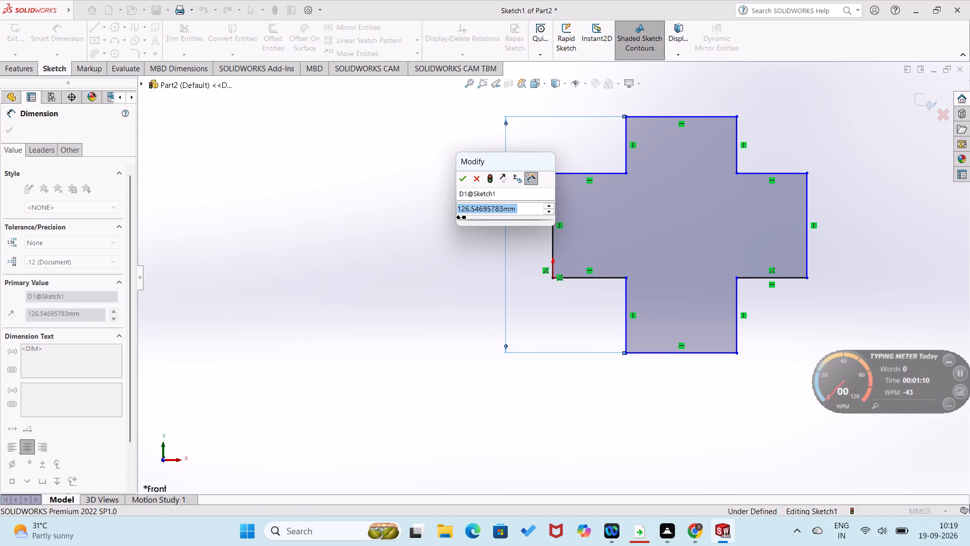
pyautogui.write('76')
pyautogui.press('Return')
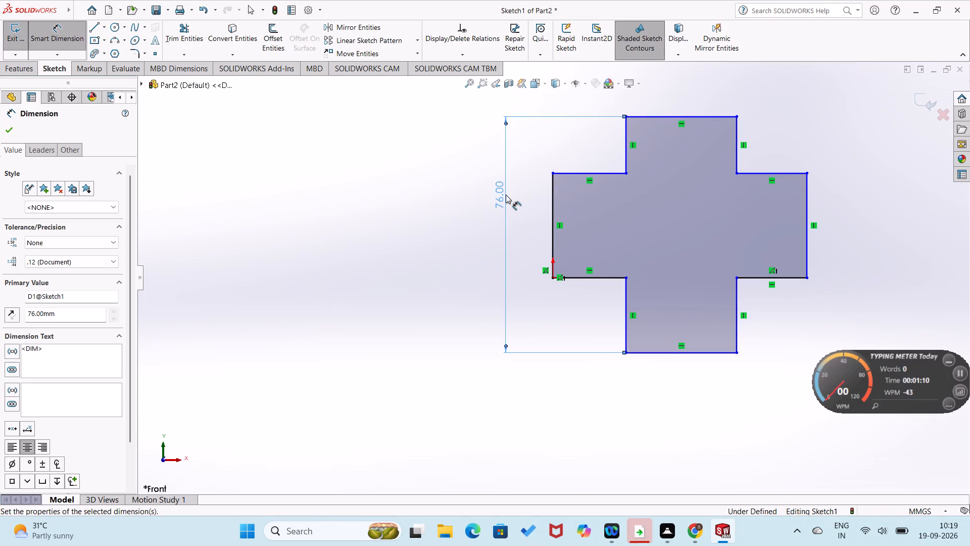
pyautogui.click(455, 227)
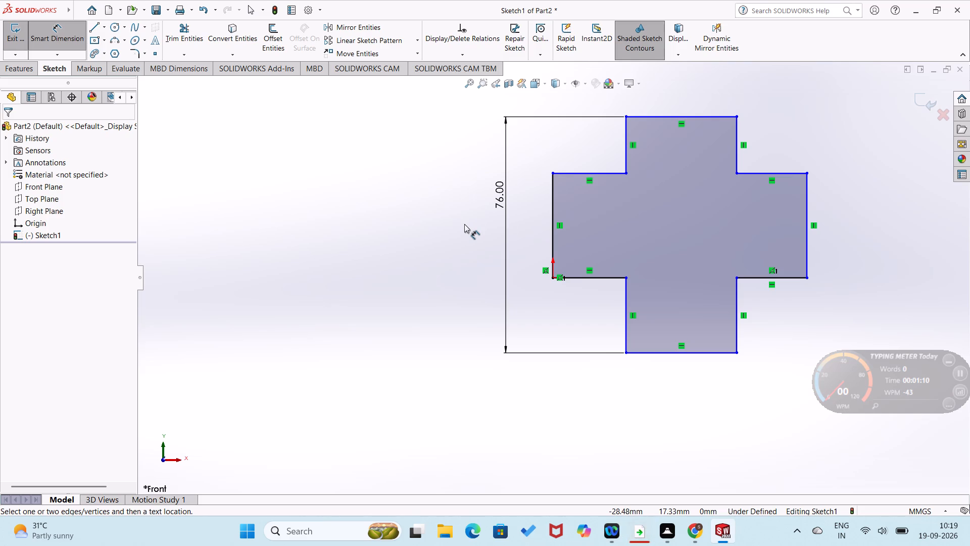
# Dimension the plus-shaped outline's overall width between the left and right arm ends as 76 mm.
pyautogui.click(552, 229)
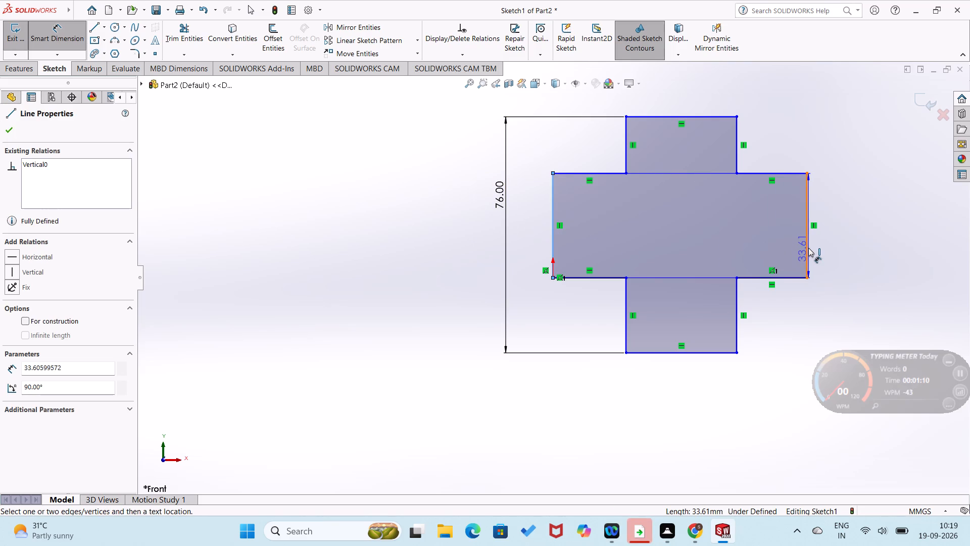
pyautogui.click(808, 247)
pyautogui.click(732, 244)
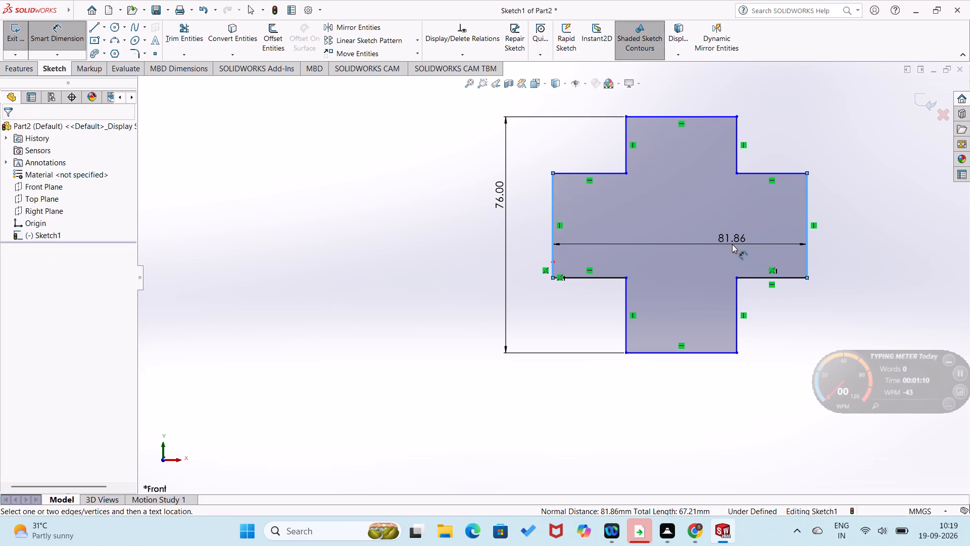
pyautogui.write('76')
pyautogui.press('Return')
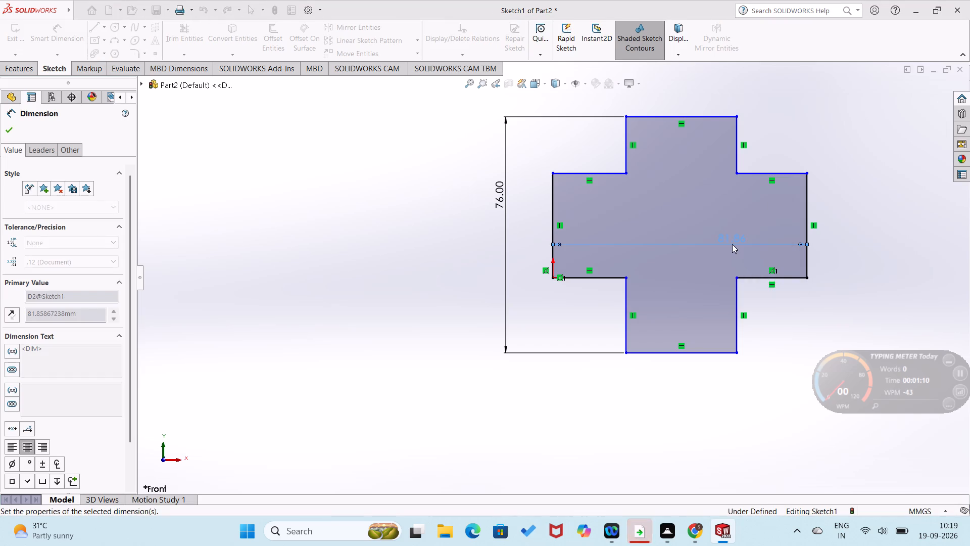
pyautogui.click(456, 240)
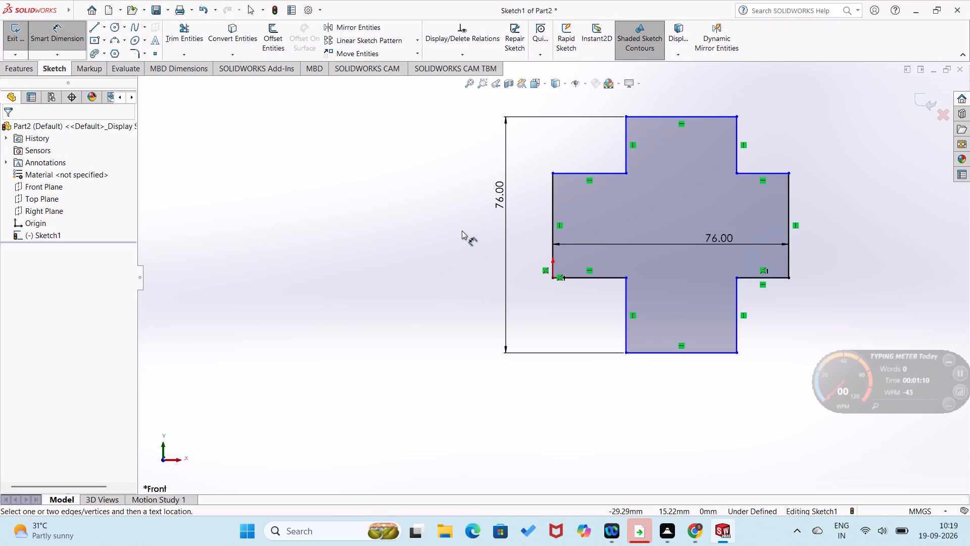
# Dimension the vertical end edges of the right and left arms as 36 mm each.
pyautogui.click(789, 223)
pyautogui.click(809, 222)
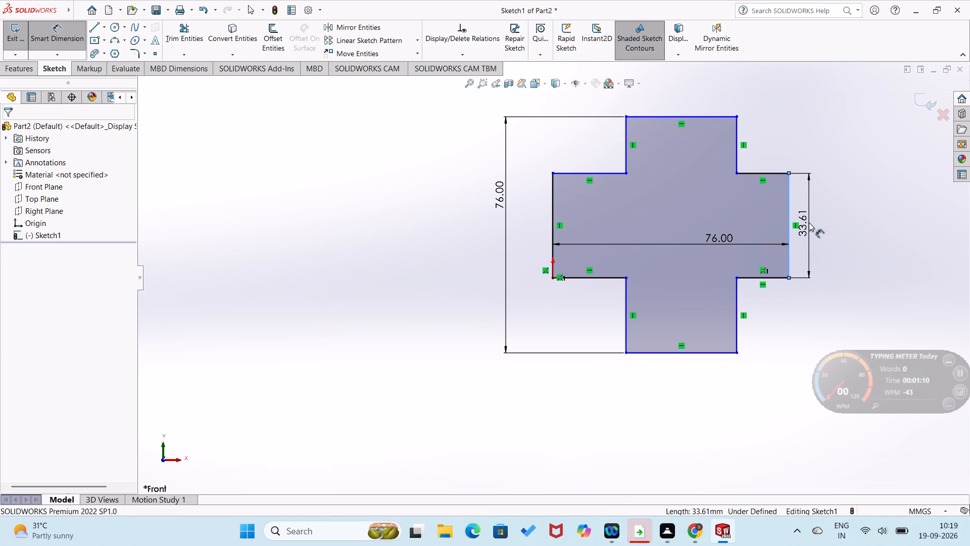
pyautogui.write('36')
pyautogui.press('Return')
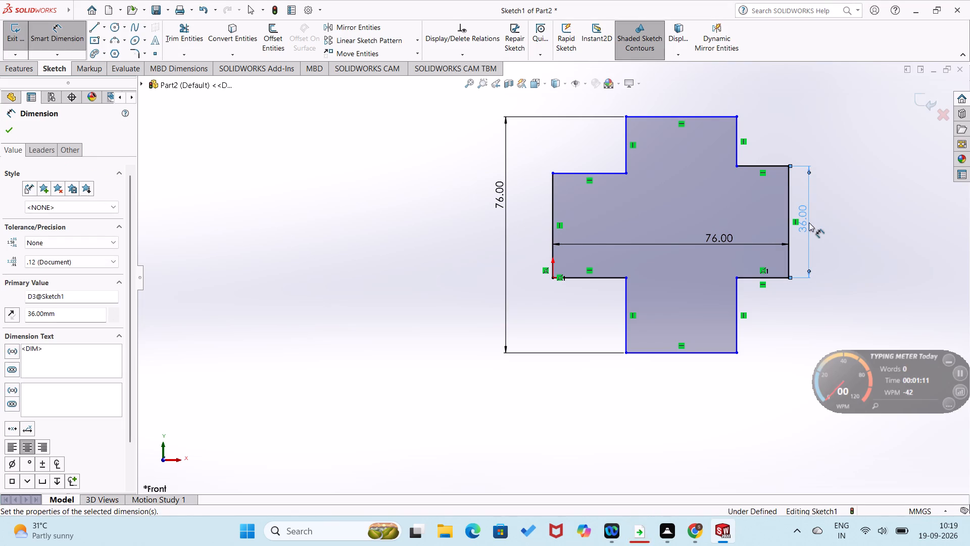
pyautogui.click(554, 236)
pyautogui.click(539, 237)
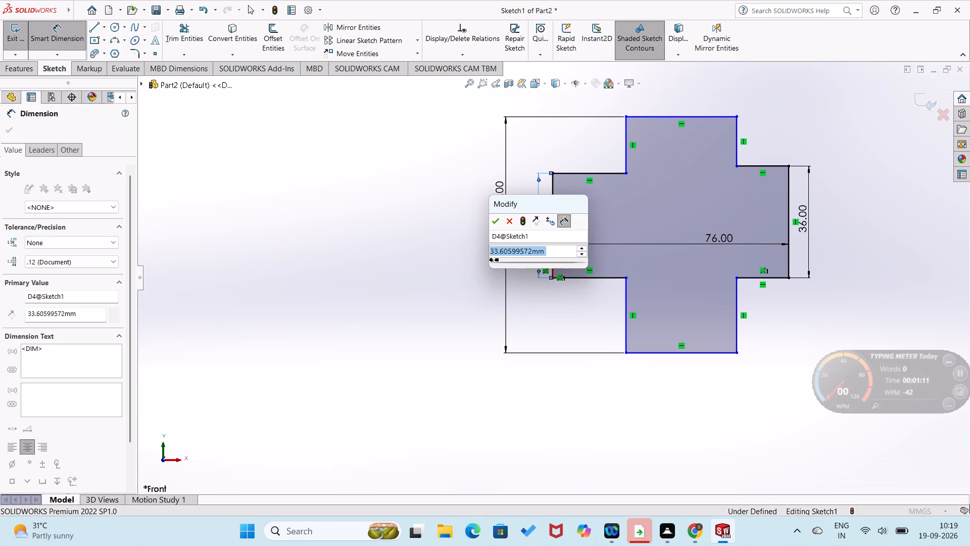
pyautogui.write('36')
pyautogui.press('Return')
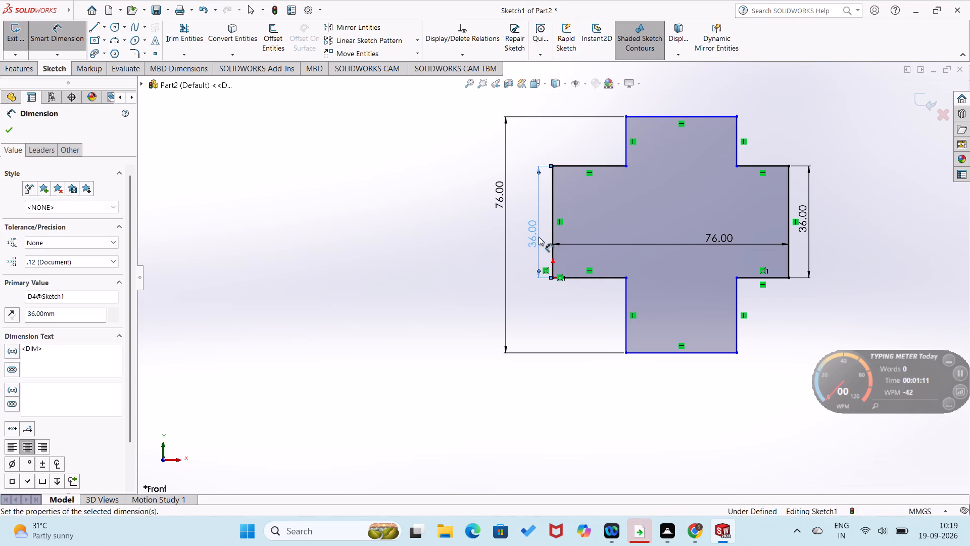
# Dimension the horizontal end edges of the lower and upper arms as 36 mm each.
pyautogui.click(677, 354)
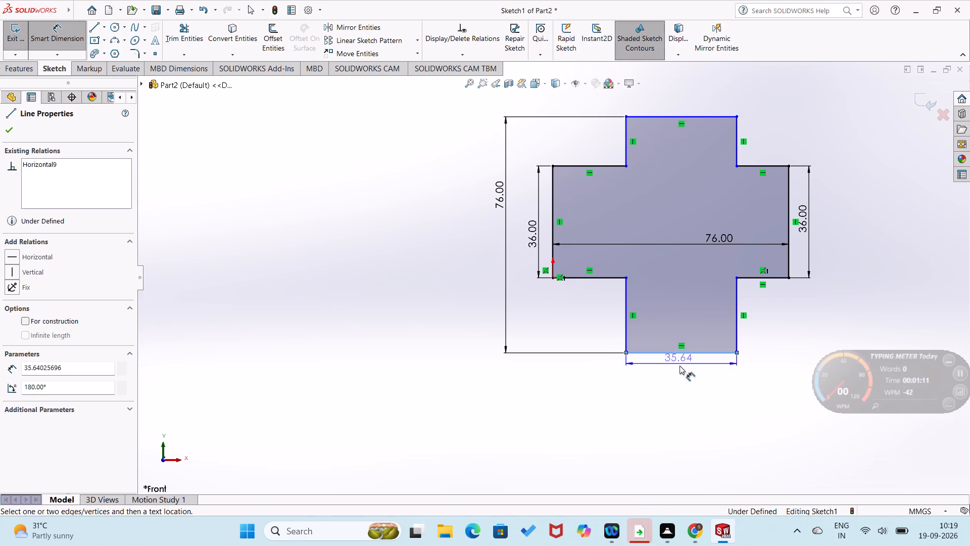
pyautogui.click(680, 373)
pyautogui.write('36')
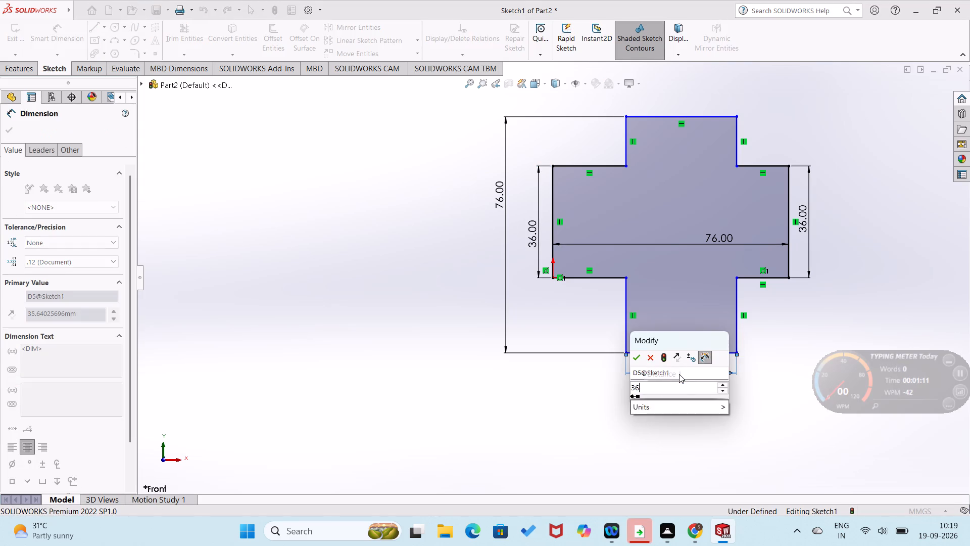
pyautogui.press('Return')
pyautogui.click(711, 118)
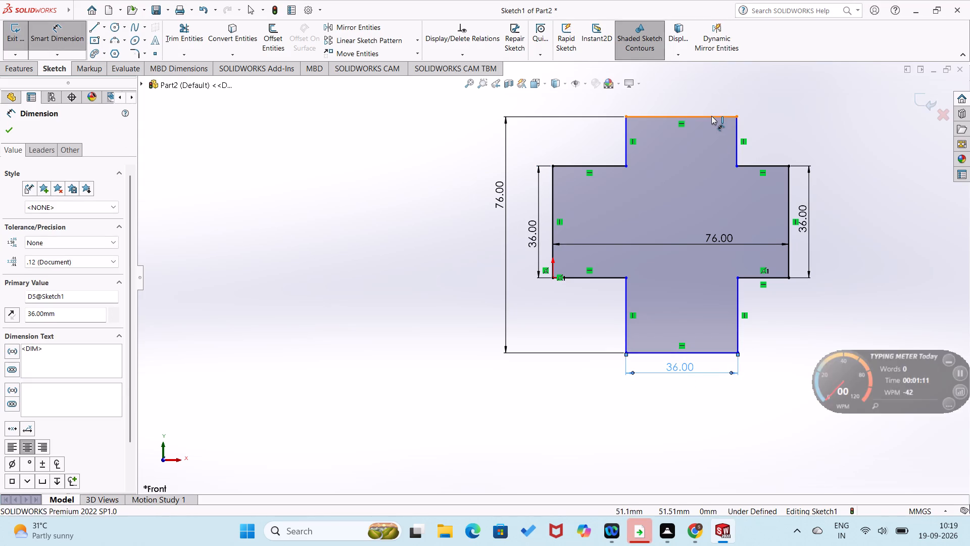
pyautogui.click(711, 102)
pyautogui.write('36')
pyautogui.press('Return')
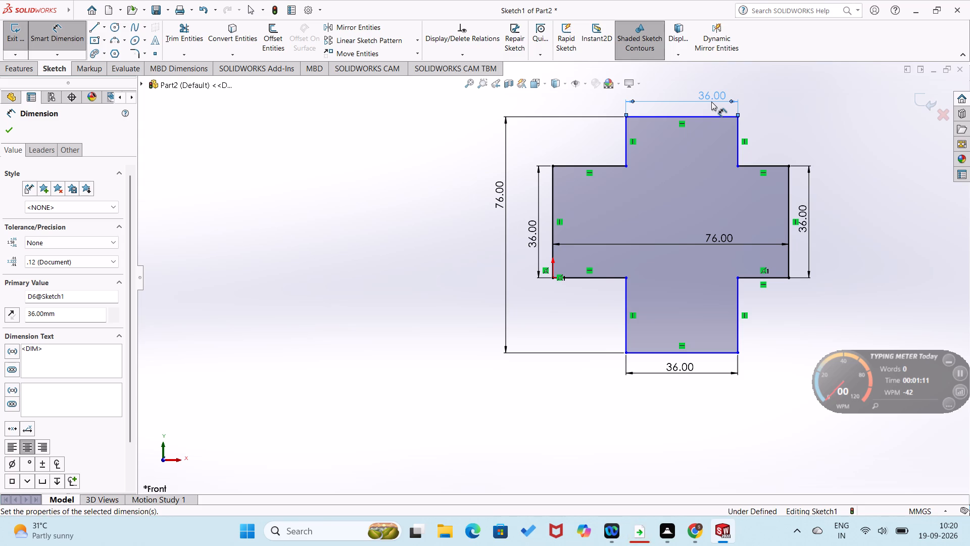
# Dimension the left arm's upper horizontal edge as 20 mm.
pyautogui.click(601, 163)
pyautogui.click(606, 151)
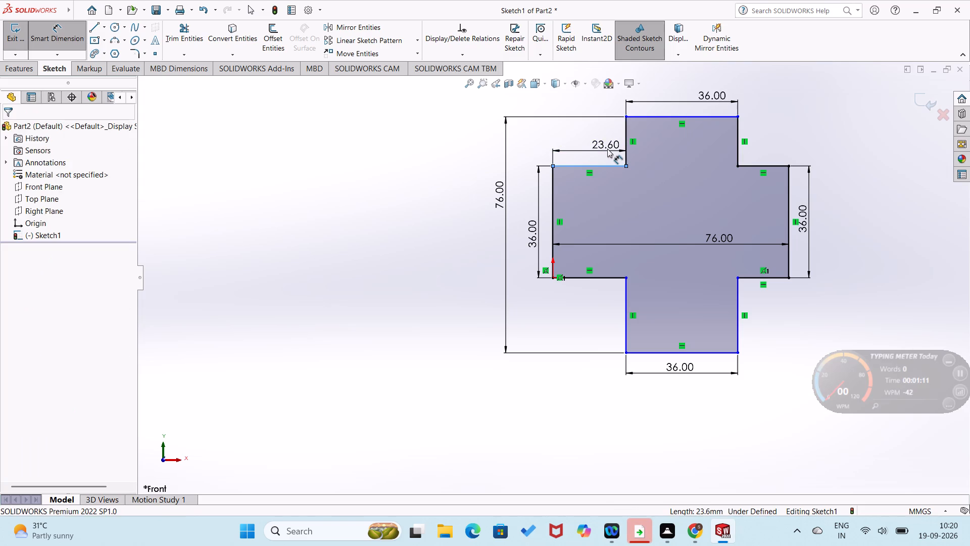
pyautogui.write('20')
pyautogui.press('Return')
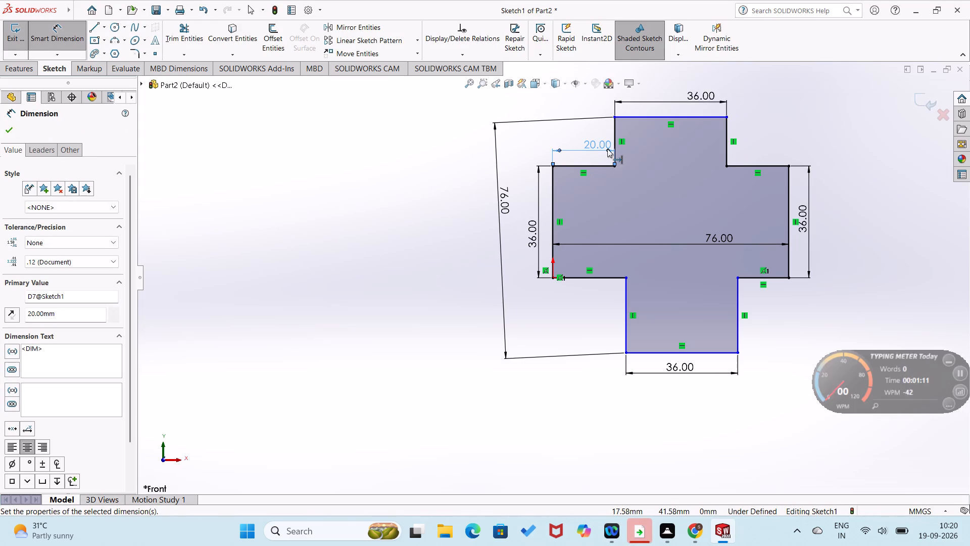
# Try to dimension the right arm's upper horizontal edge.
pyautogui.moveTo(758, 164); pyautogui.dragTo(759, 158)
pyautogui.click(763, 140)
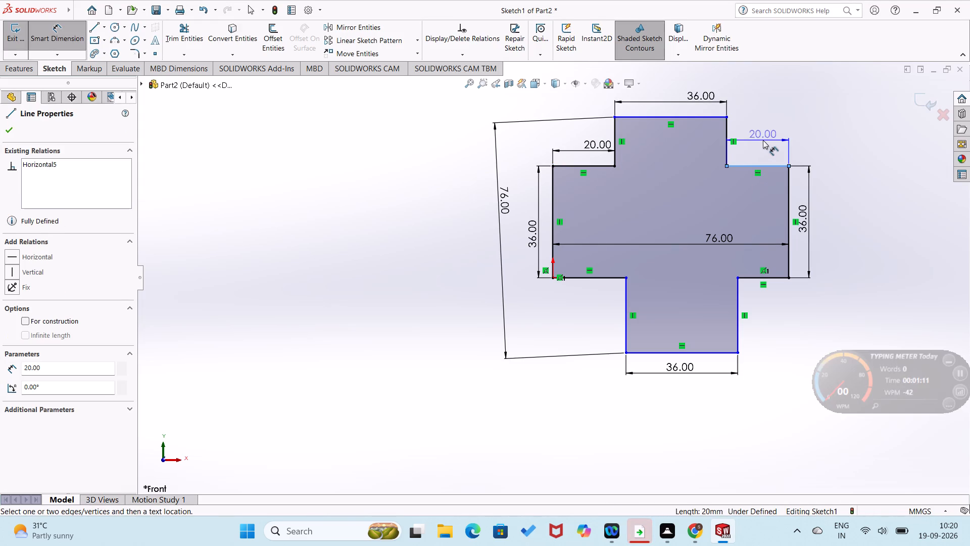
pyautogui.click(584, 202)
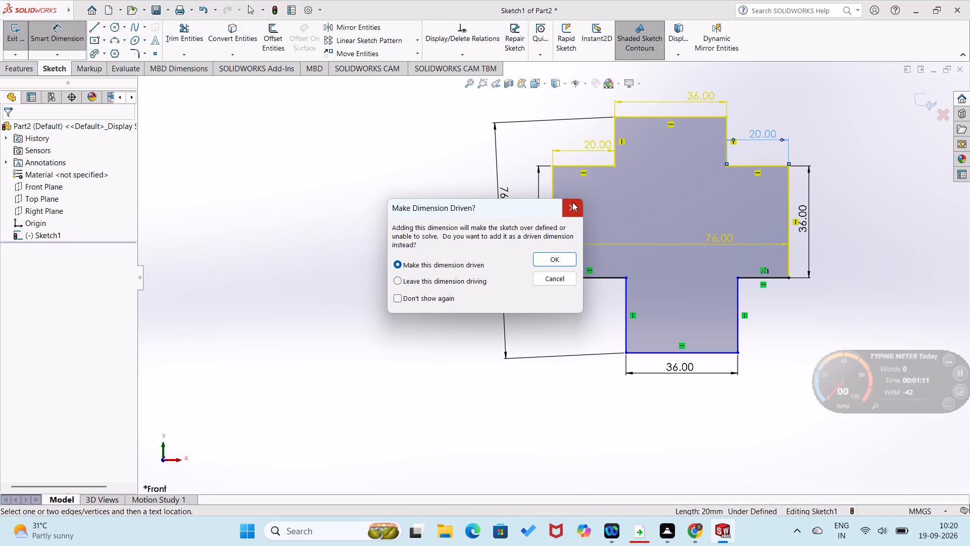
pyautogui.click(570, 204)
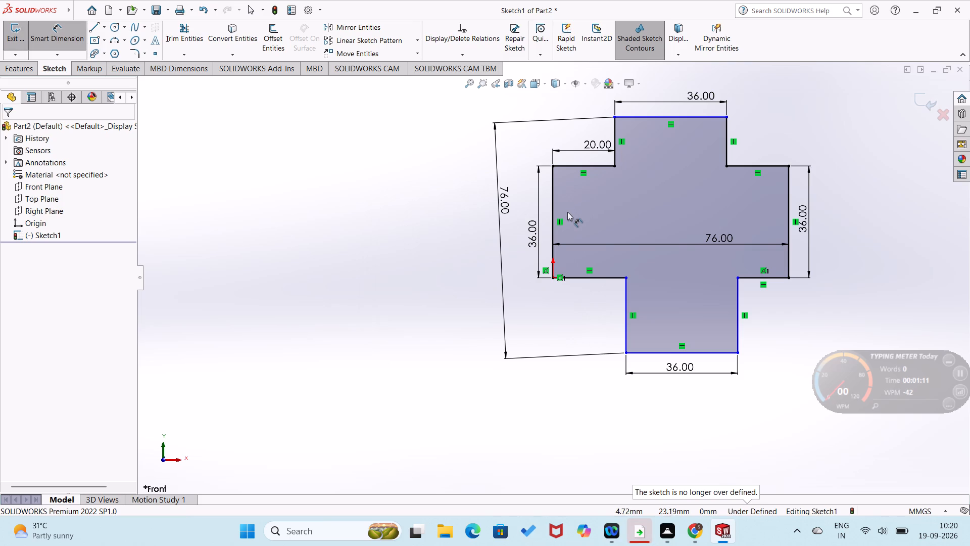
# Dimension the left arm's lower horizontal edge, starting at the origin, as 20 mm.
pyautogui.click(581, 276)
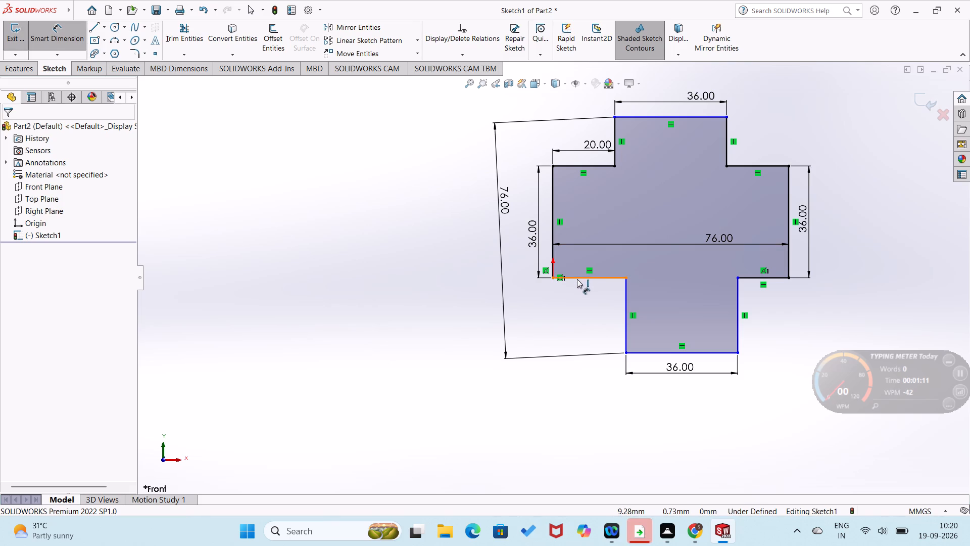
pyautogui.click(578, 295)
pyautogui.press('3')
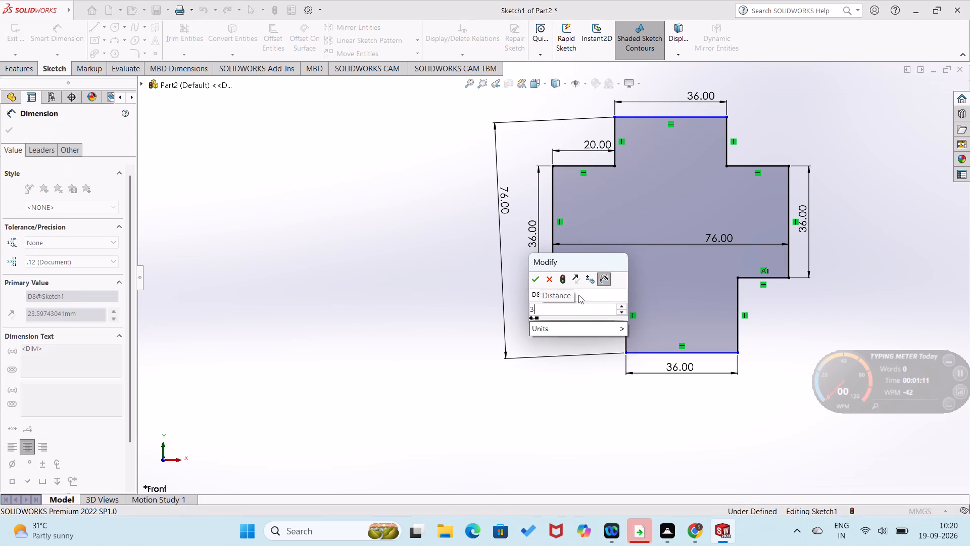
pyautogui.press('BackSpace')
pyautogui.write('20')
pyautogui.press('Return')
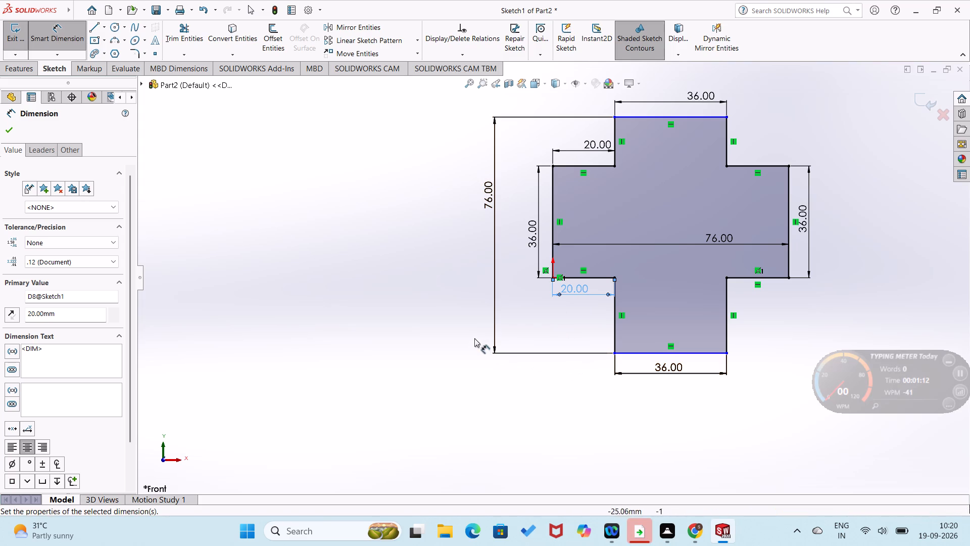
pyautogui.click(460, 327)
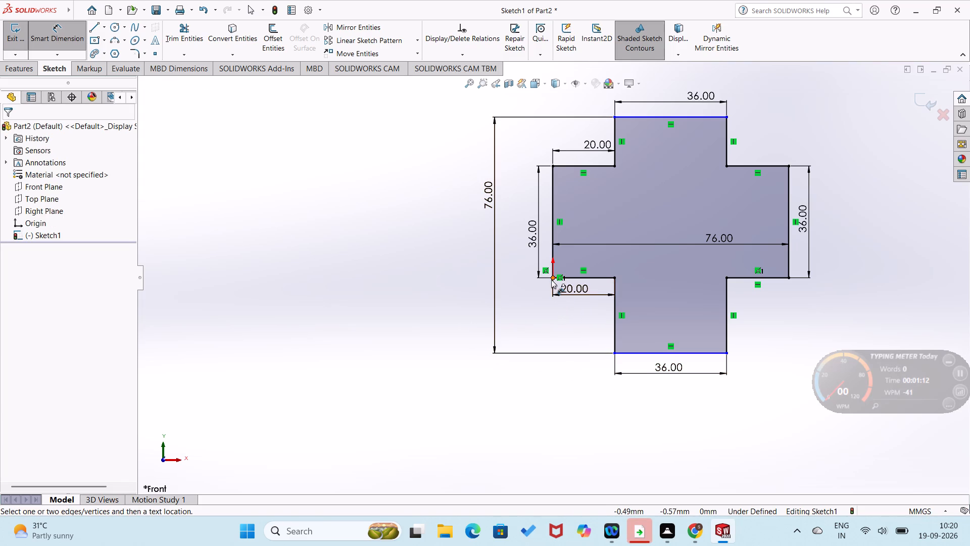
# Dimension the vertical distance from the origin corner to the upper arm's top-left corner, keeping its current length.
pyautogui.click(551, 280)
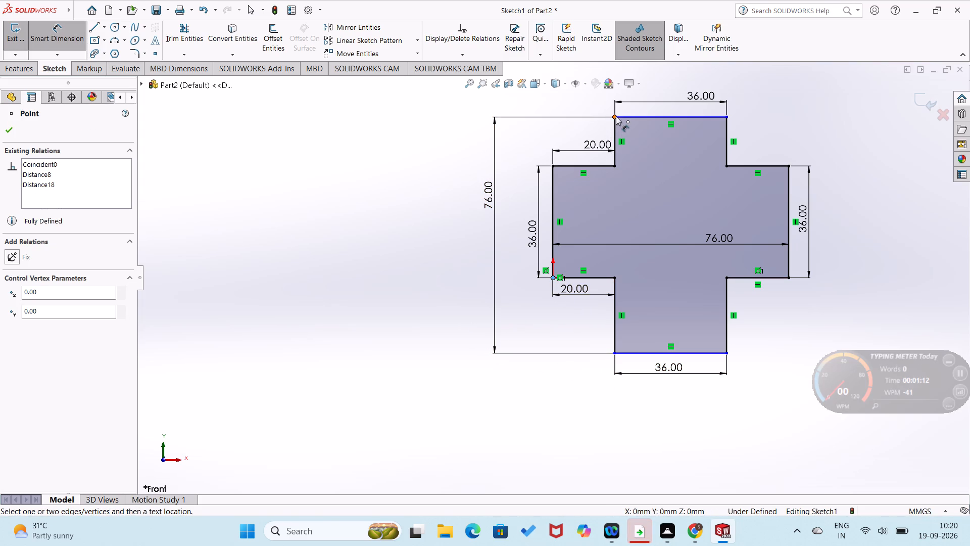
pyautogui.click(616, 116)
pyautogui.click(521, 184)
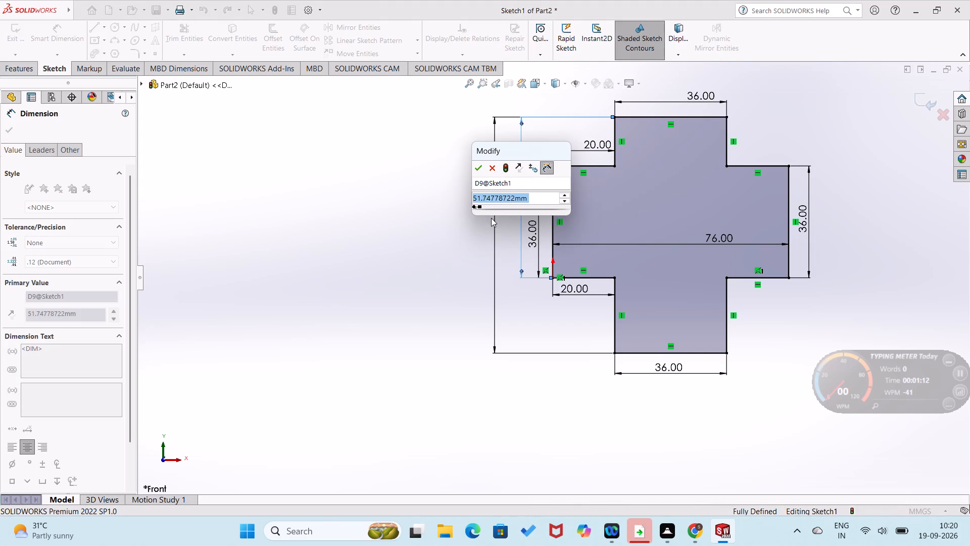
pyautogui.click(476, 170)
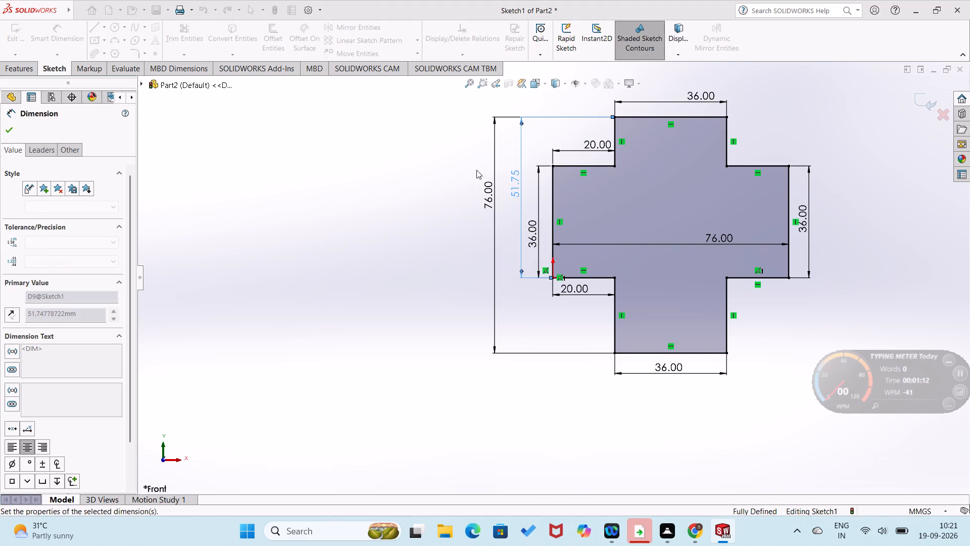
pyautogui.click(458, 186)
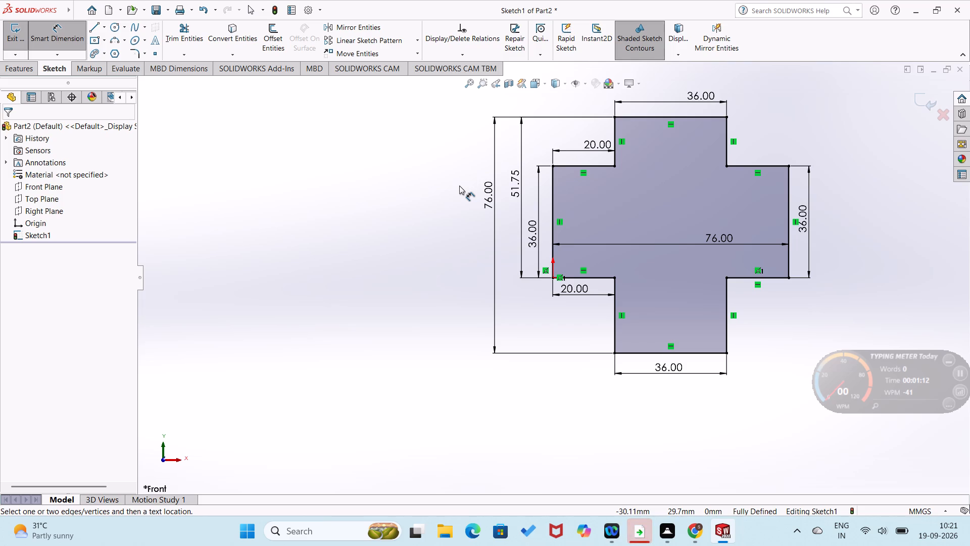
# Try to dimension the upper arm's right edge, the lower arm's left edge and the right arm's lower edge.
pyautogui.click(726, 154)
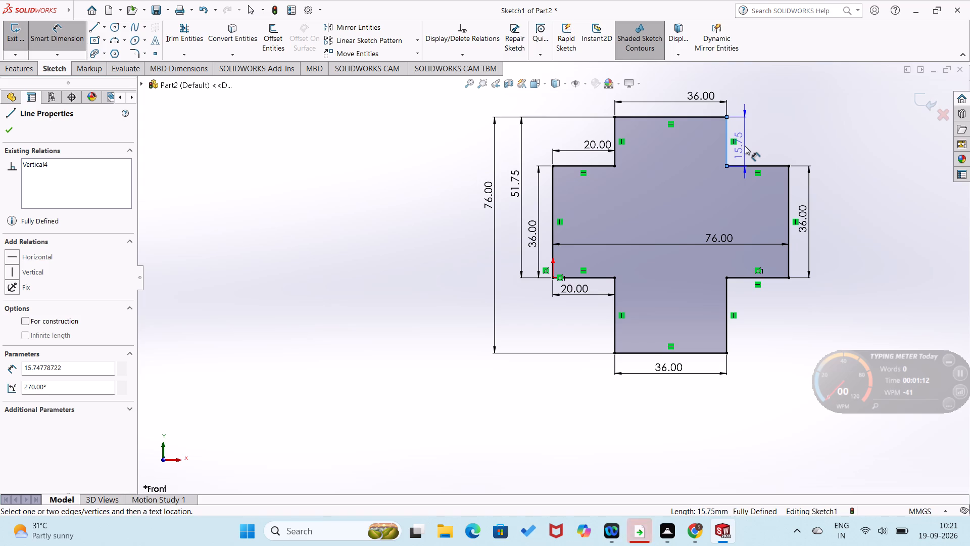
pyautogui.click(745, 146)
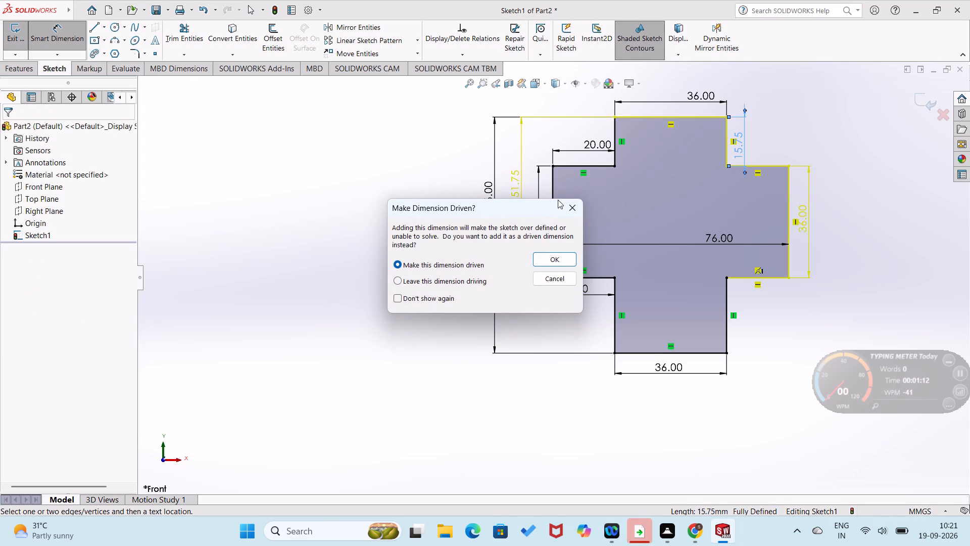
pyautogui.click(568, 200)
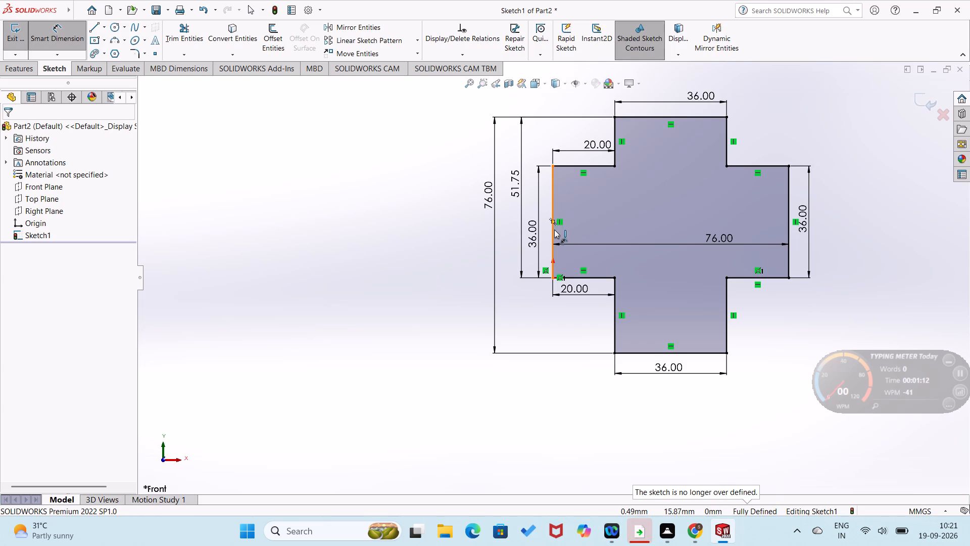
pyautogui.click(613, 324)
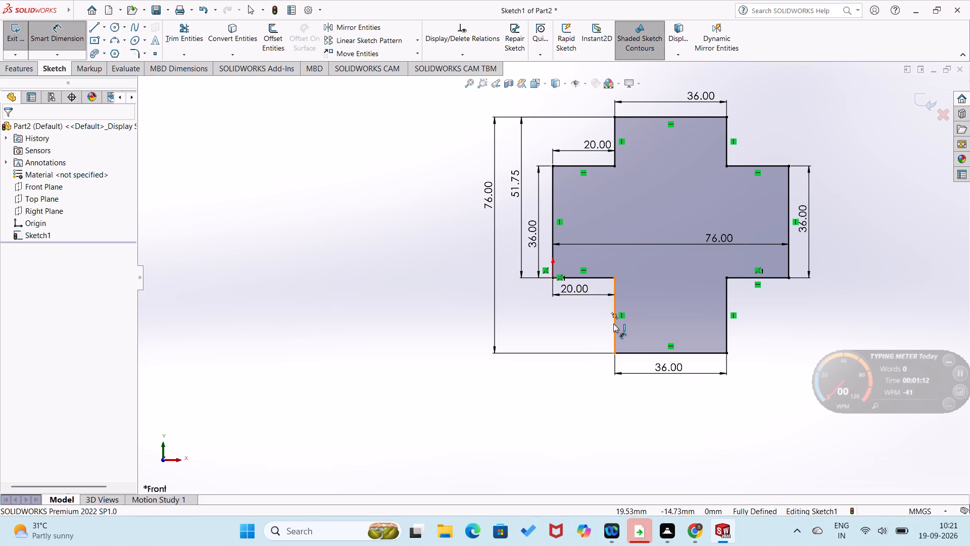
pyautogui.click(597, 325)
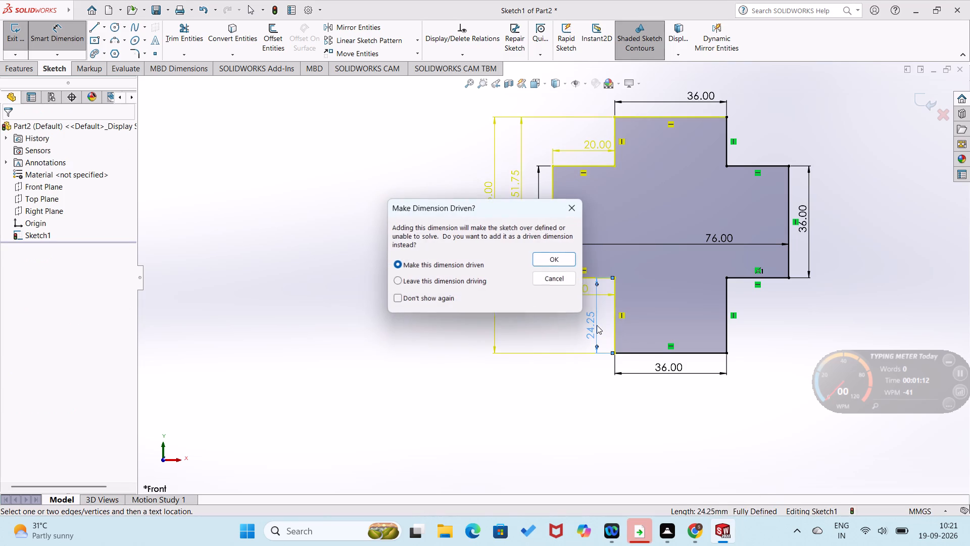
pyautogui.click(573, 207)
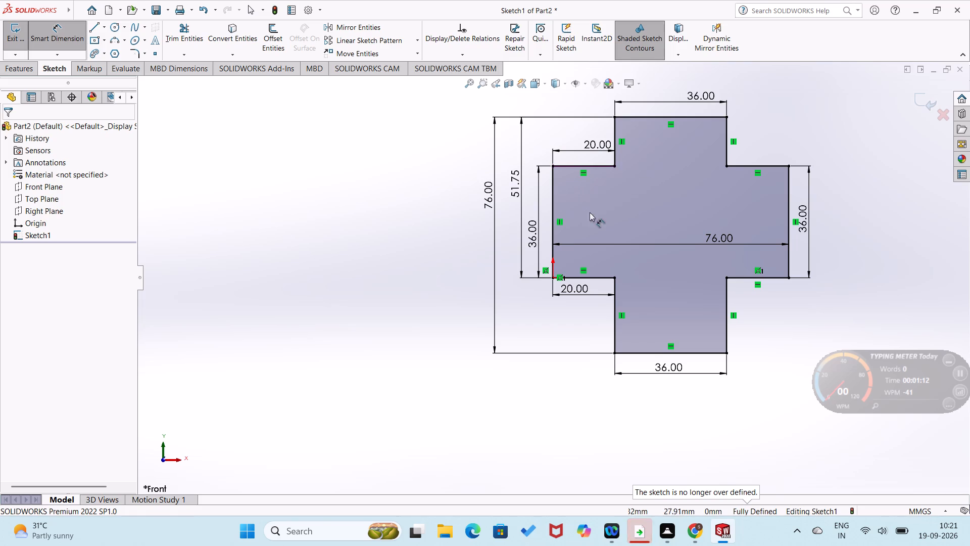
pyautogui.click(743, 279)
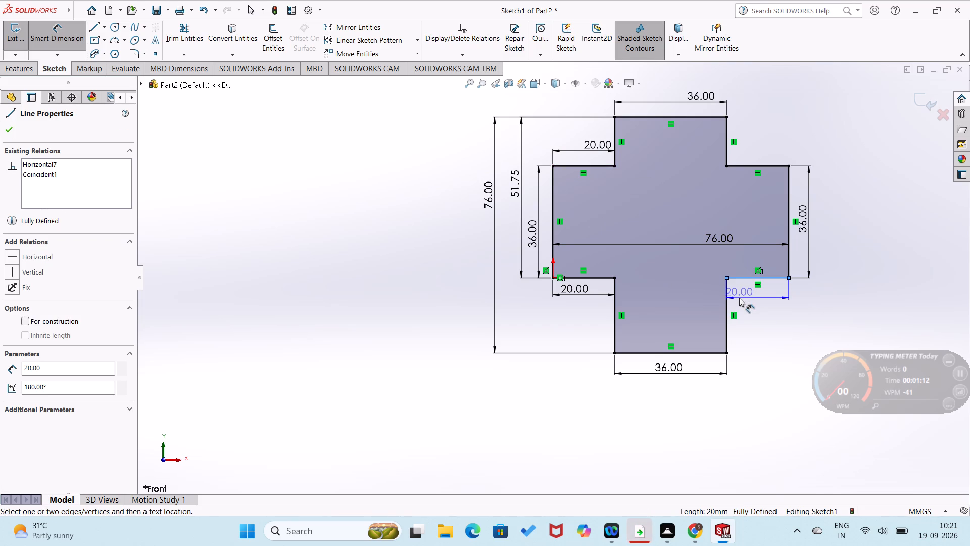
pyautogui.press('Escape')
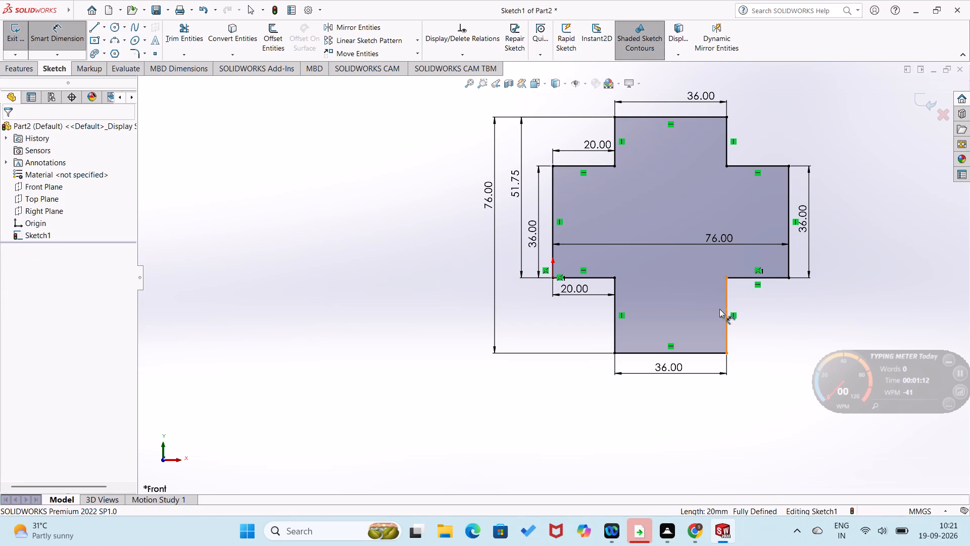
# Delete the overall height dimension of the plus-shaped outline.
pyautogui.click(488, 205)
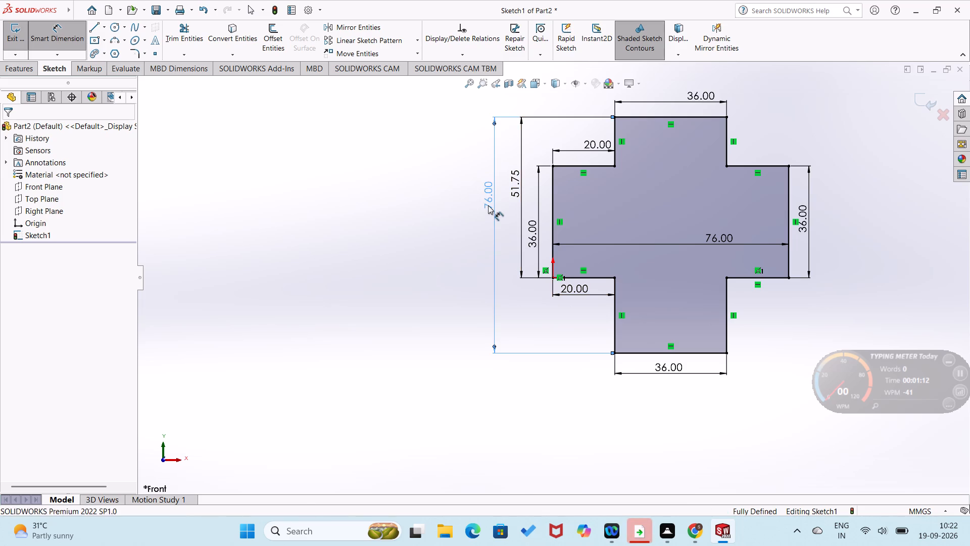
pyautogui.press('Delete')
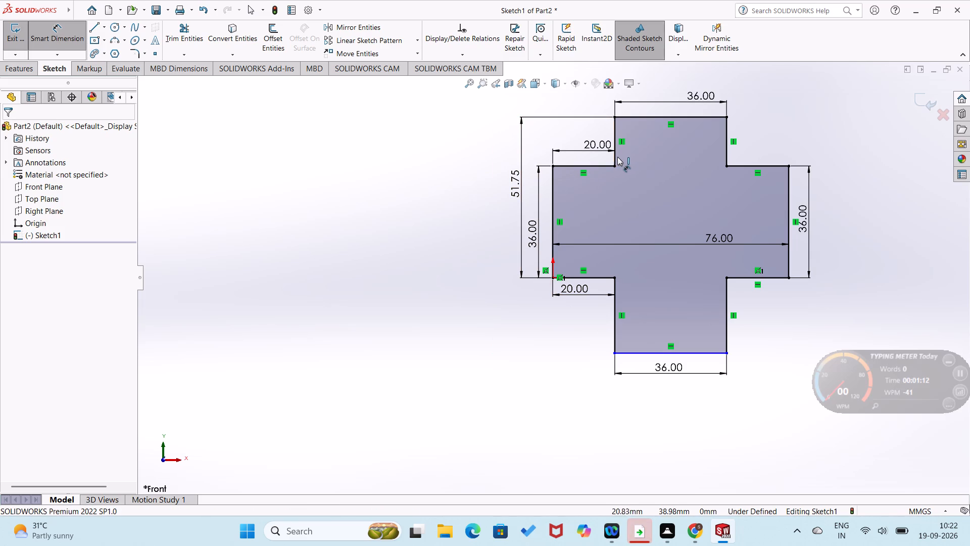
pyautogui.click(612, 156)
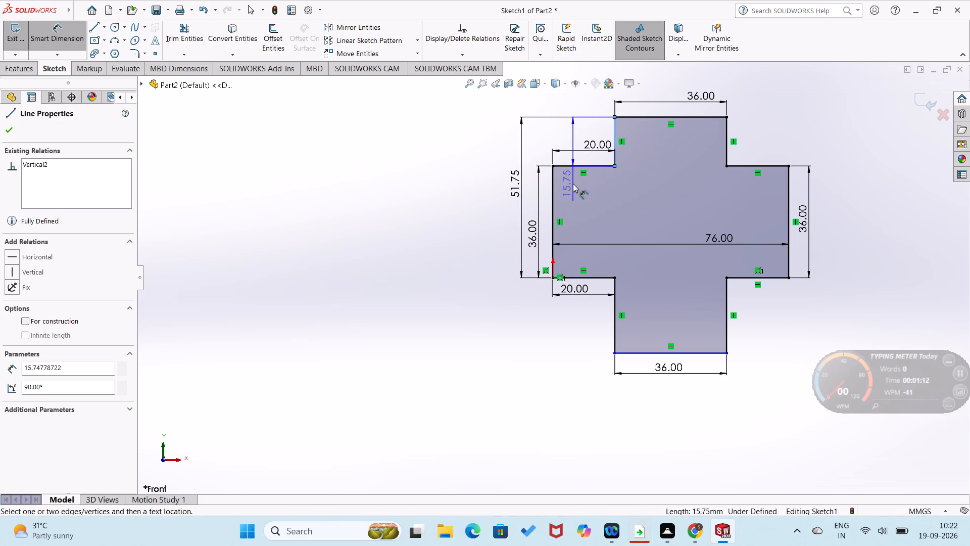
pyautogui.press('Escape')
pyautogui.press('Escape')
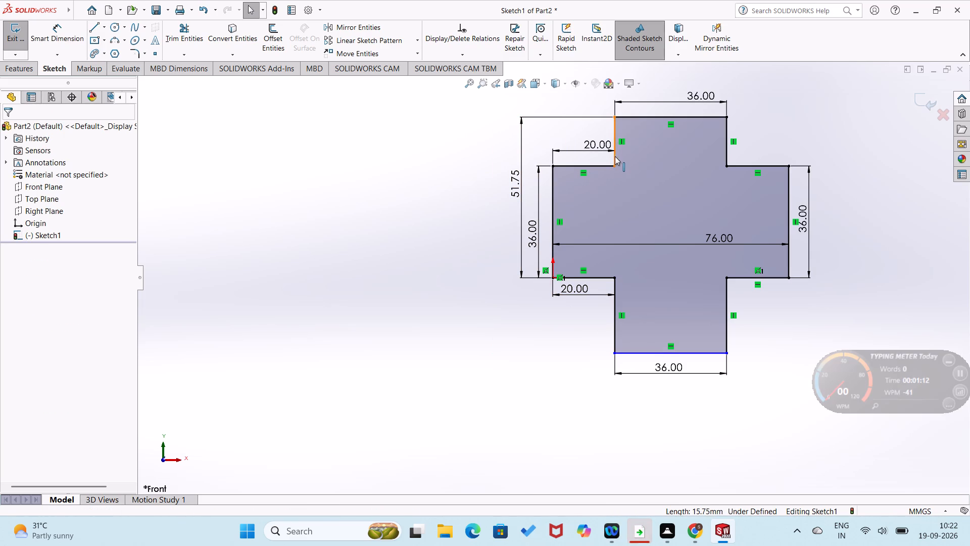
# Add an Equal relation between the left vertical edges of the upper and lower arms.
pyautogui.click(614, 156)
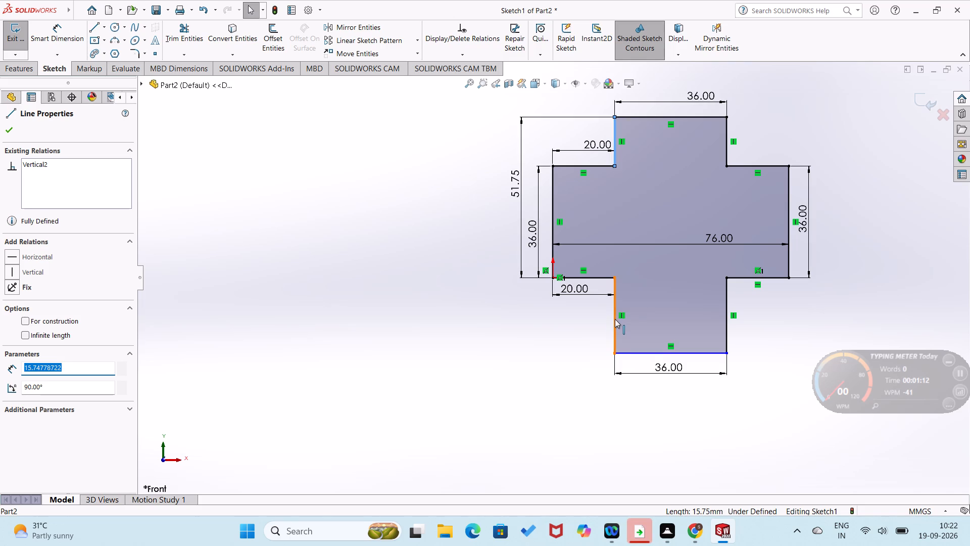
pyautogui.keyDown('ctrl'); pyautogui.click(615, 320); pyautogui.keyUp('ctrl')
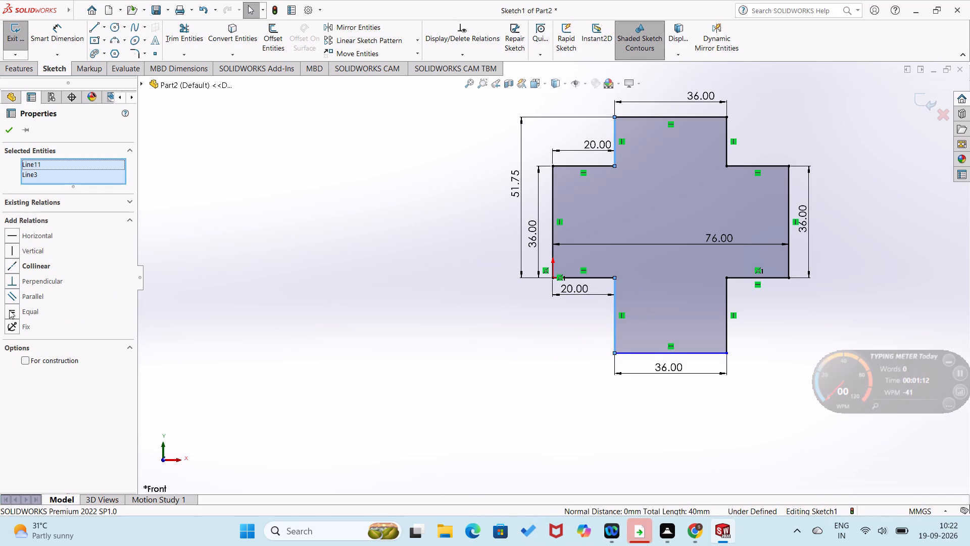
pyautogui.click(13, 310)
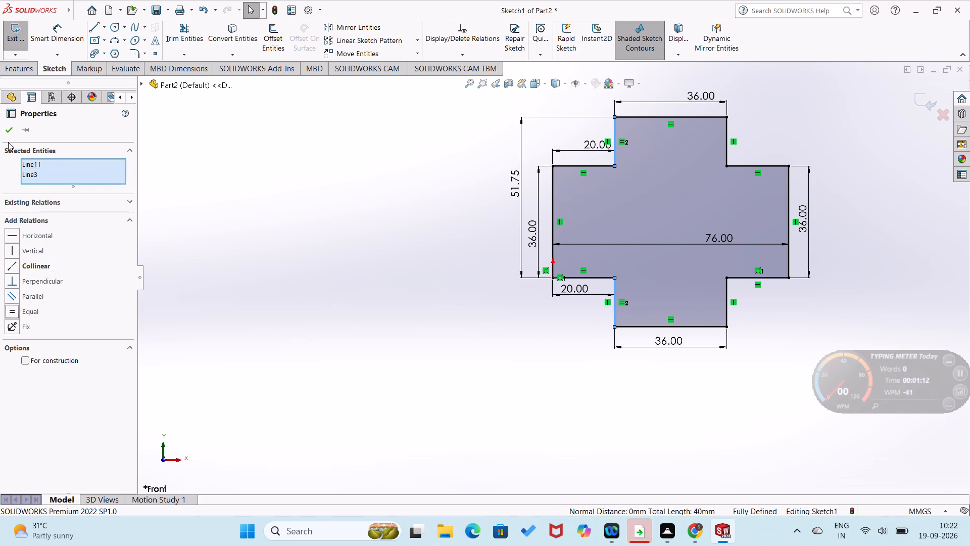
pyautogui.click(7, 130)
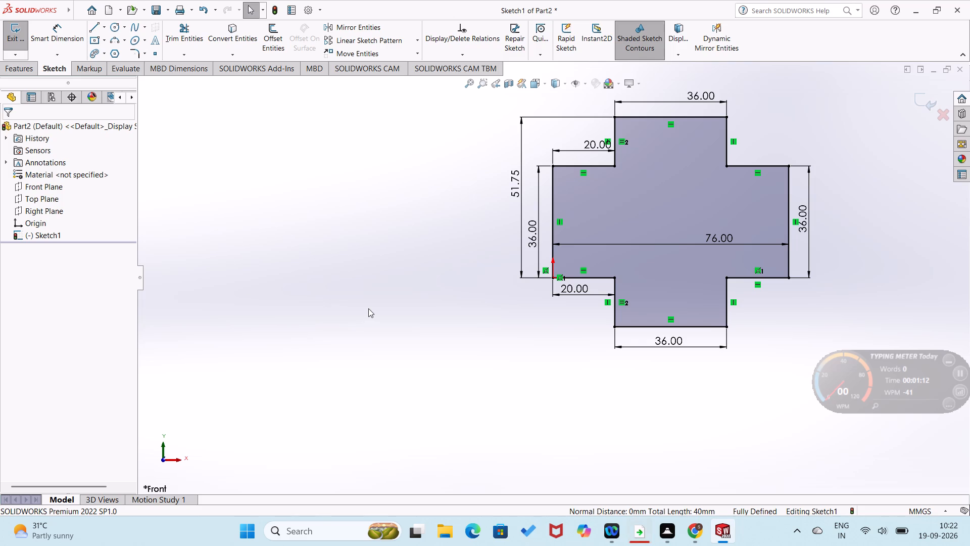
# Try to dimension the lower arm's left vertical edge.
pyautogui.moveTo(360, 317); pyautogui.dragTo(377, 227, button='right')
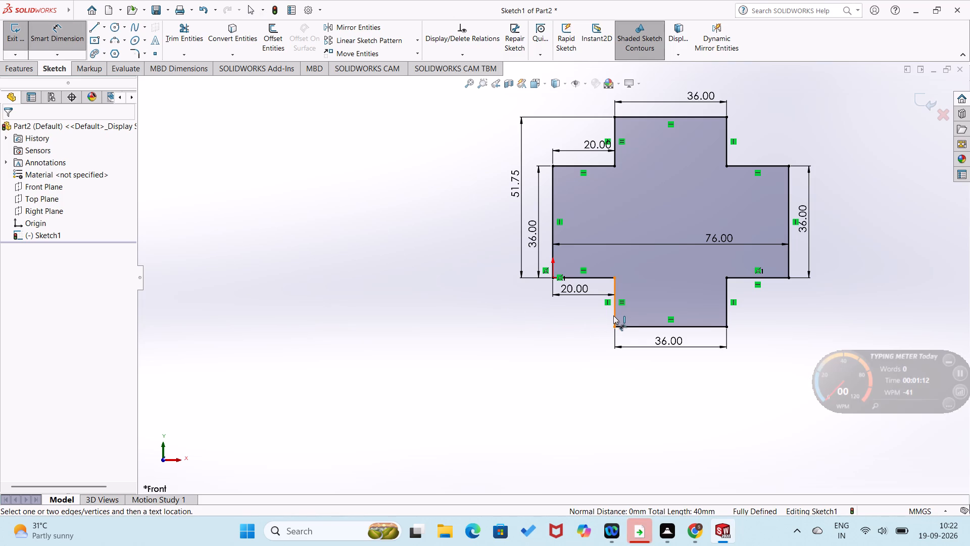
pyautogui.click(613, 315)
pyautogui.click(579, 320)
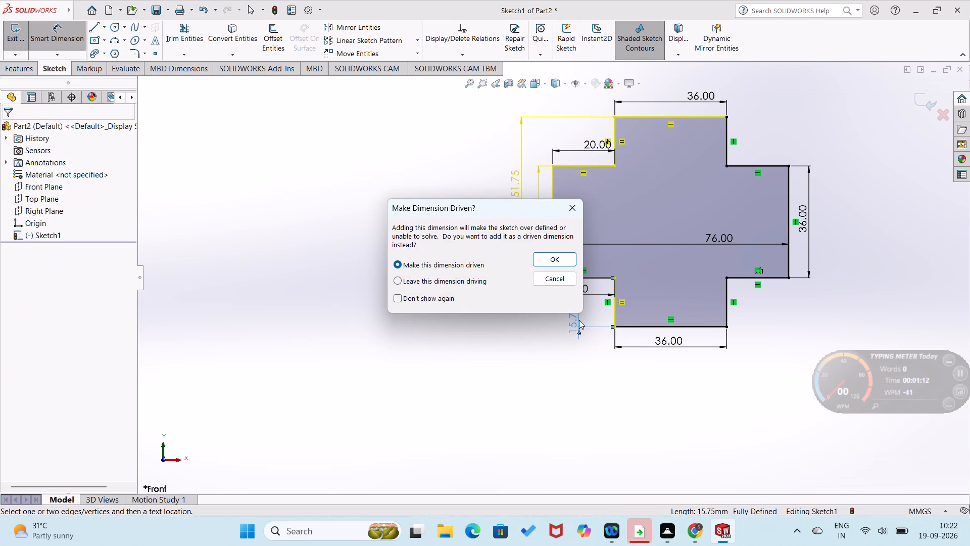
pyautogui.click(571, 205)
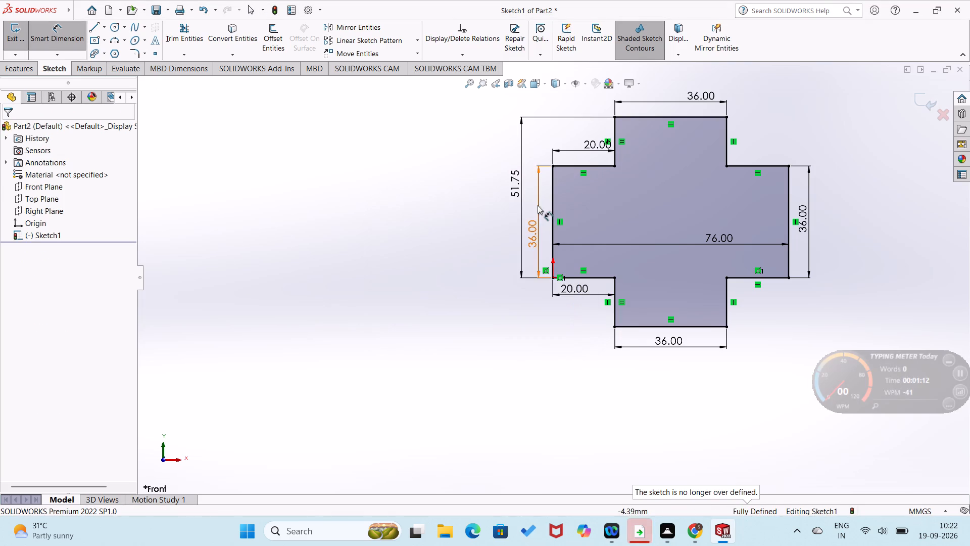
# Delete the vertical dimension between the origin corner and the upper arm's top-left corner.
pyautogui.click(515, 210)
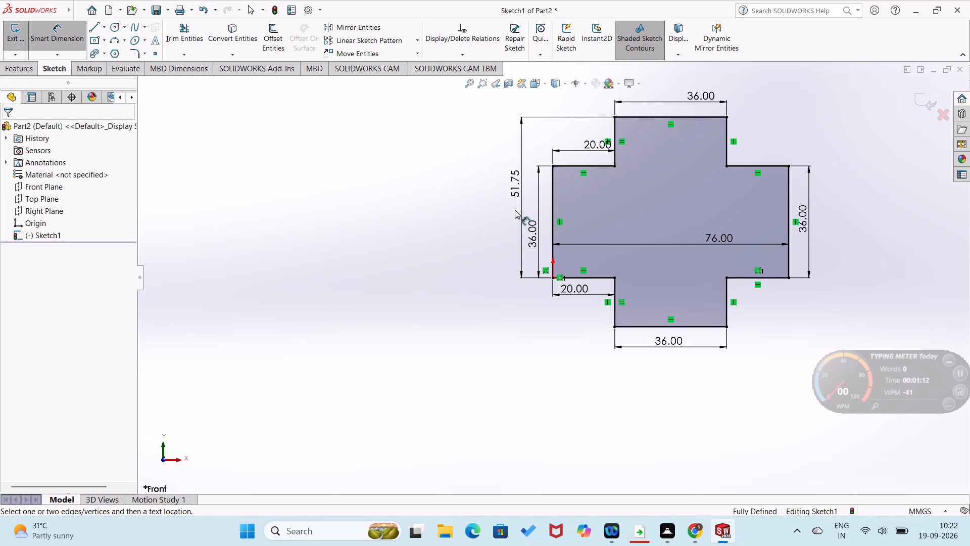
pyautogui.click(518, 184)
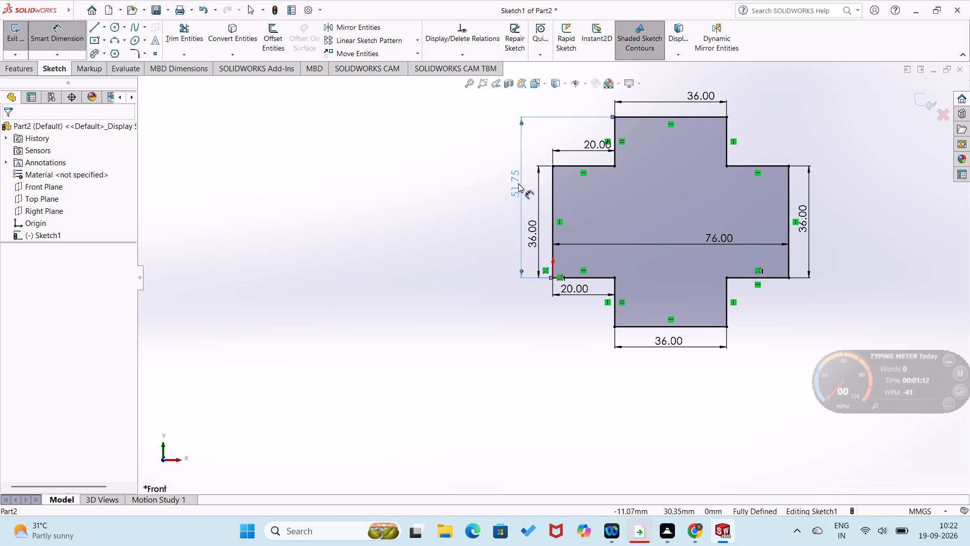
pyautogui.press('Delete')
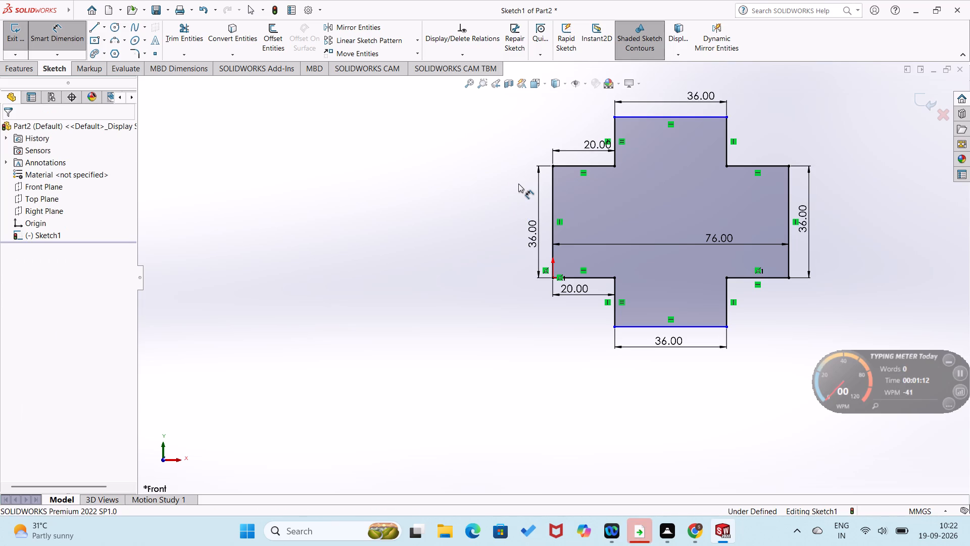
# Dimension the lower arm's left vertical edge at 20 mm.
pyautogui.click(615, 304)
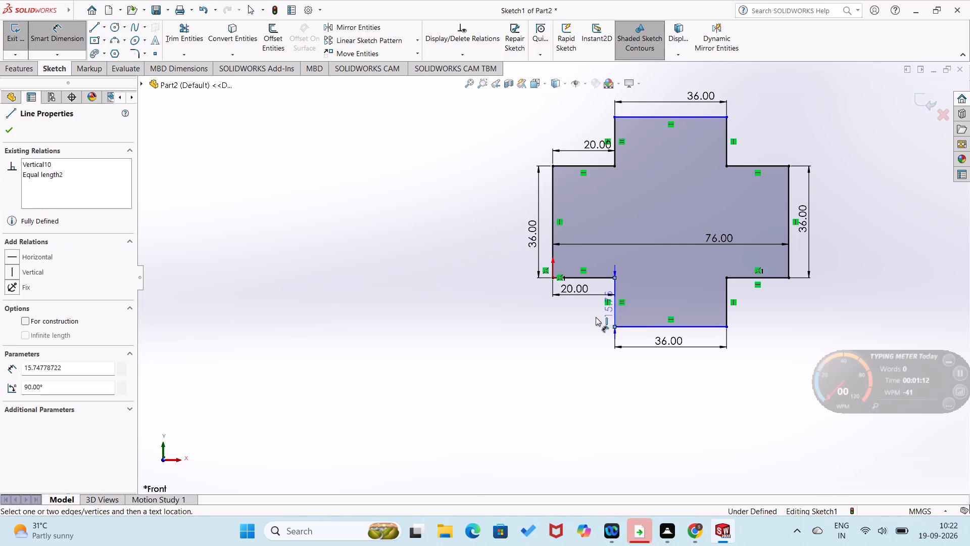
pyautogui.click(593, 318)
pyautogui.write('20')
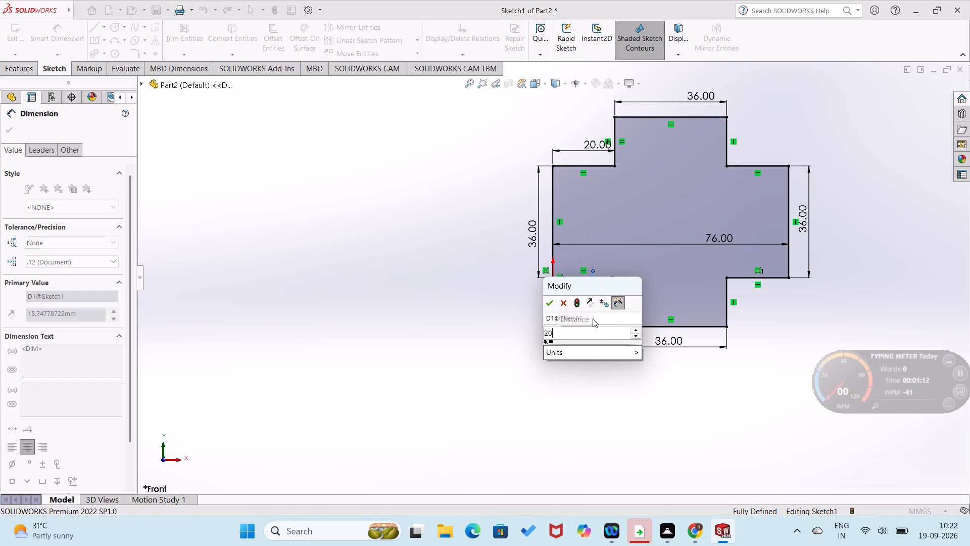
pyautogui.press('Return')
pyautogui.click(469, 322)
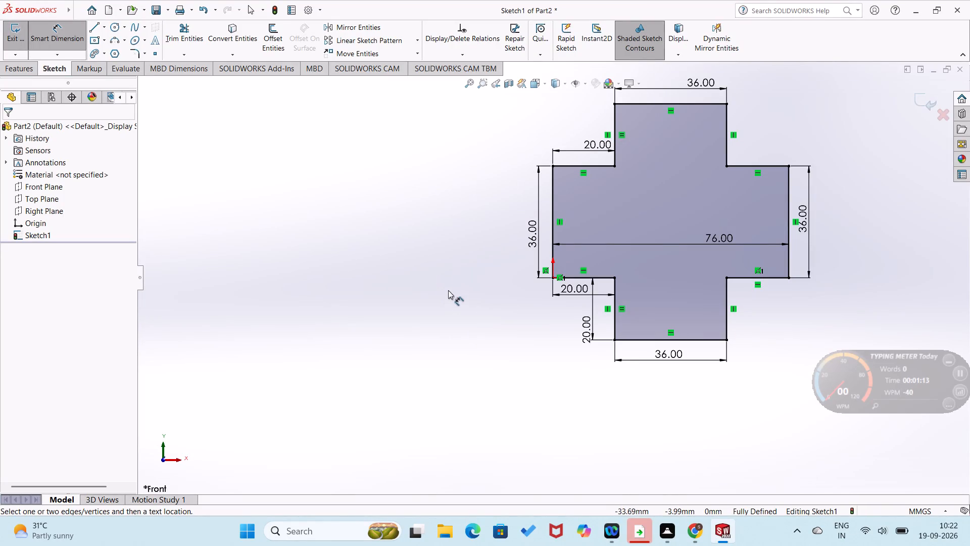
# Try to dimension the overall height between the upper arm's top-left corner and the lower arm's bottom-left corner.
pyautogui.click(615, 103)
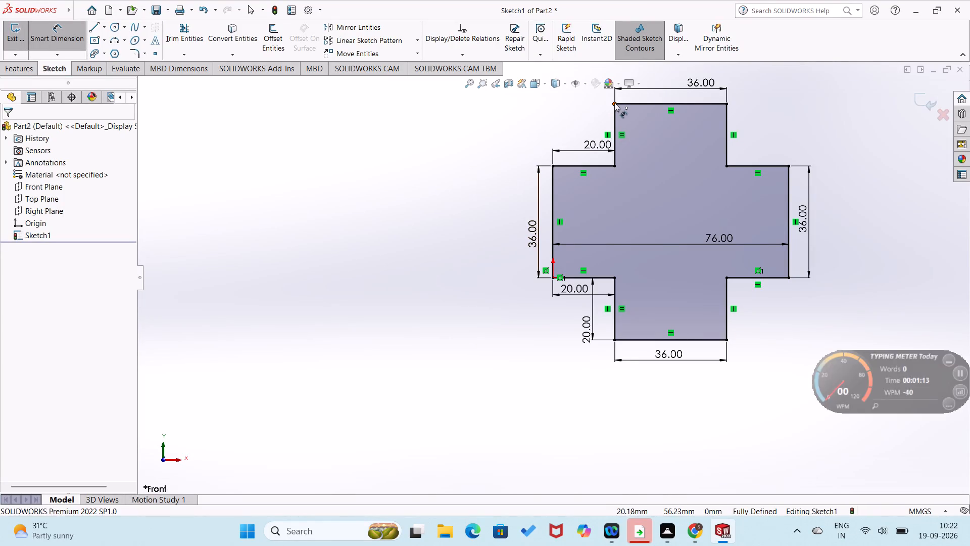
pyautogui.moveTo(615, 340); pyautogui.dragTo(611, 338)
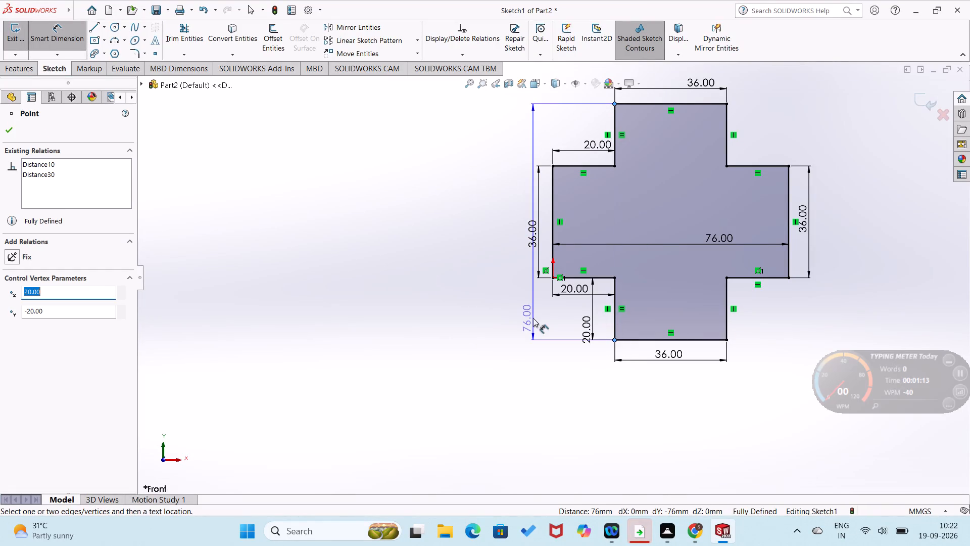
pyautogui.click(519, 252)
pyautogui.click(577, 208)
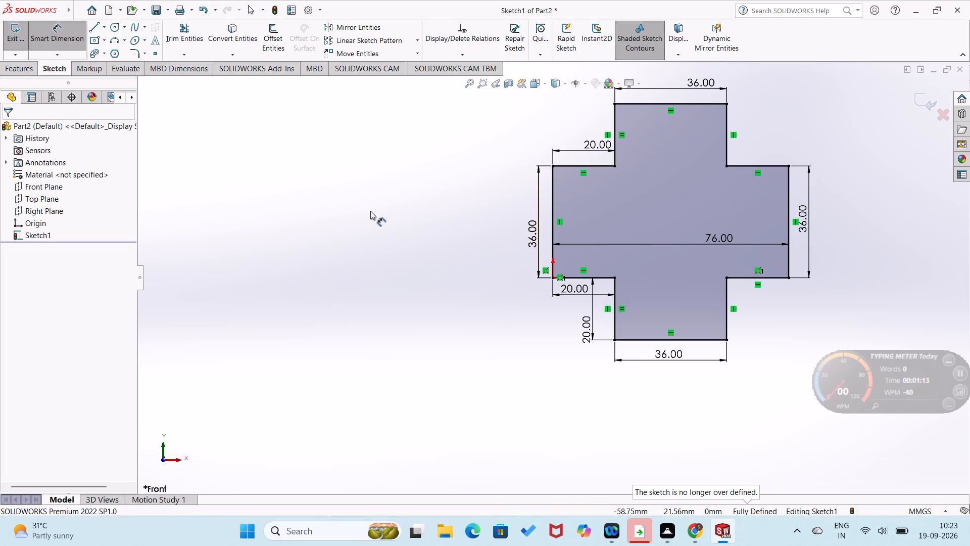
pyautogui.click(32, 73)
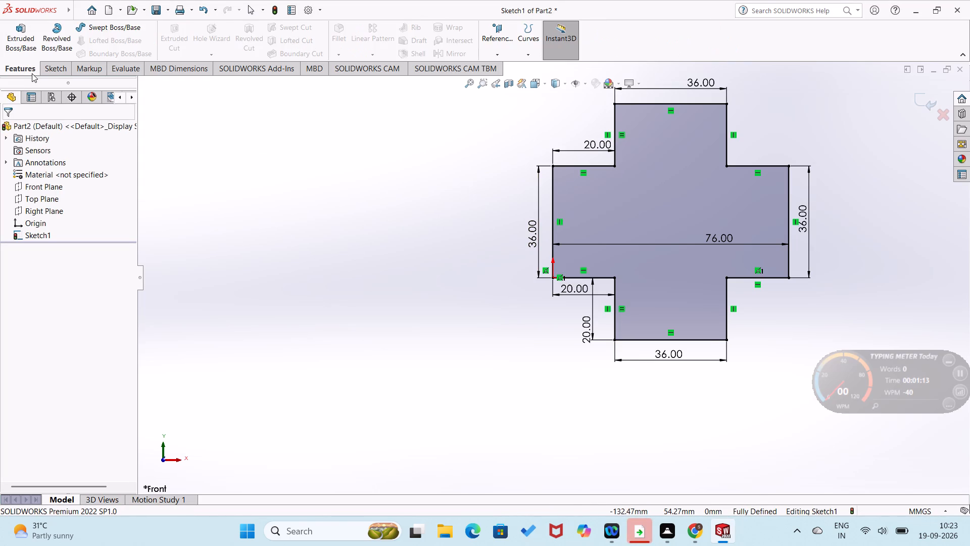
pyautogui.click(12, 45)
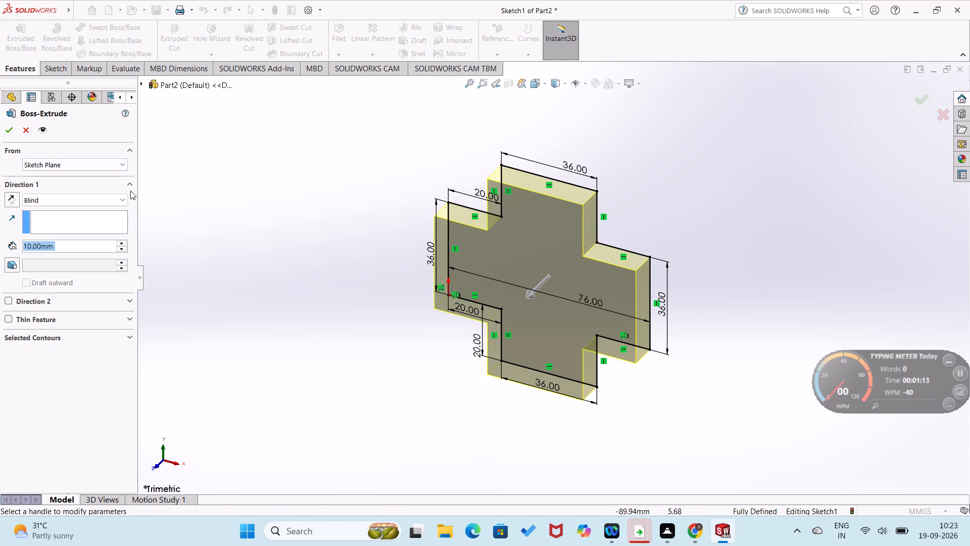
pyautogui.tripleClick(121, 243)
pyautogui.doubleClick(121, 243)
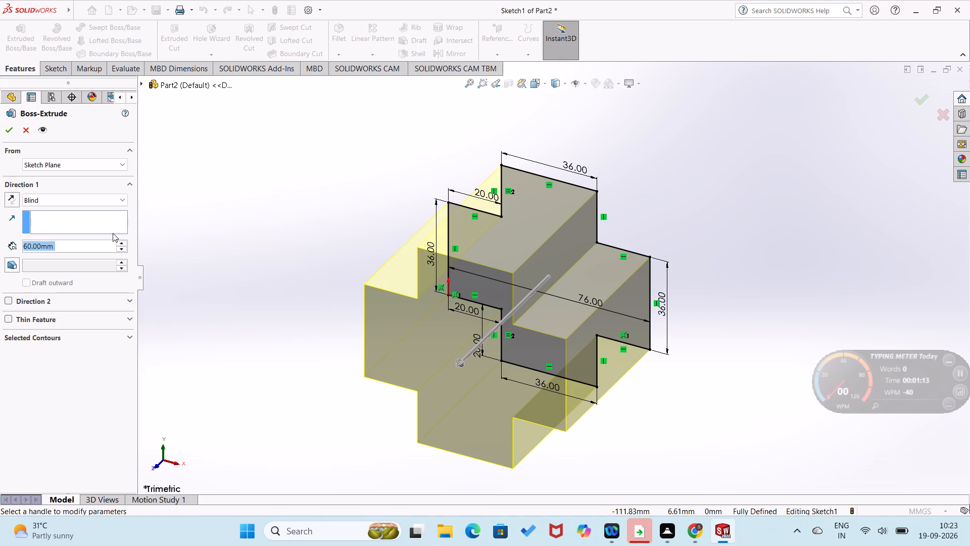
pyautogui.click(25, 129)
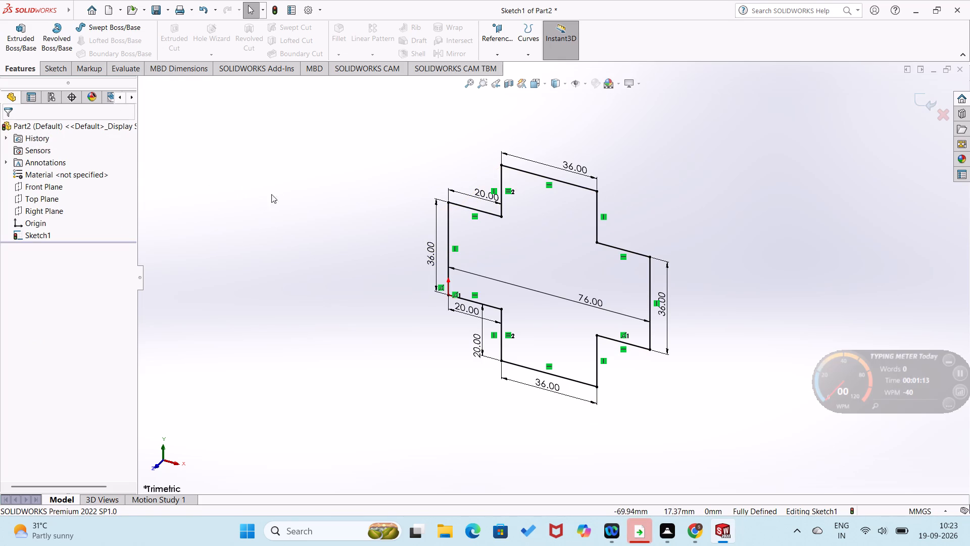
# Delete the entire plus-shaped outline and all its dimensions from the Front Plane sketch.
pyautogui.moveTo(293, 136); pyautogui.dragTo(701, 423)
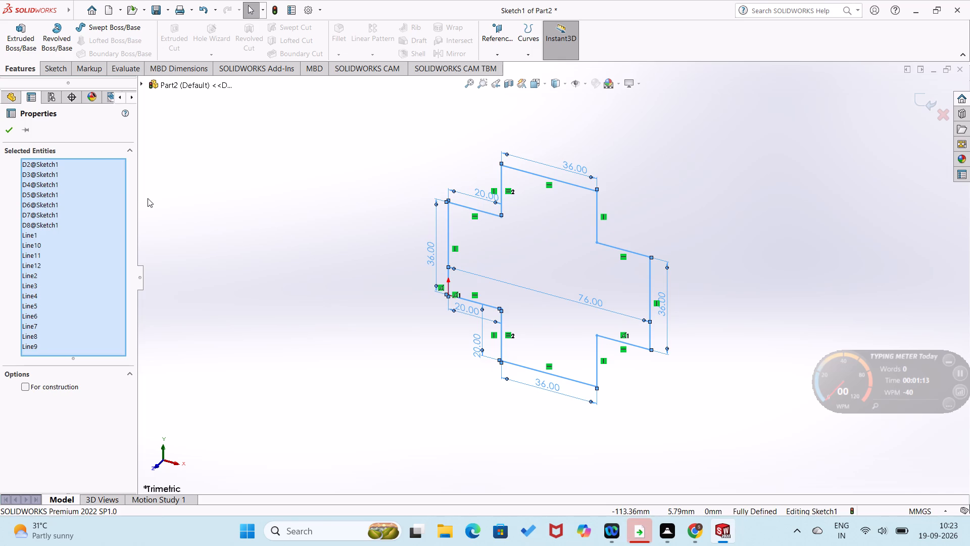
pyautogui.press('Delete')
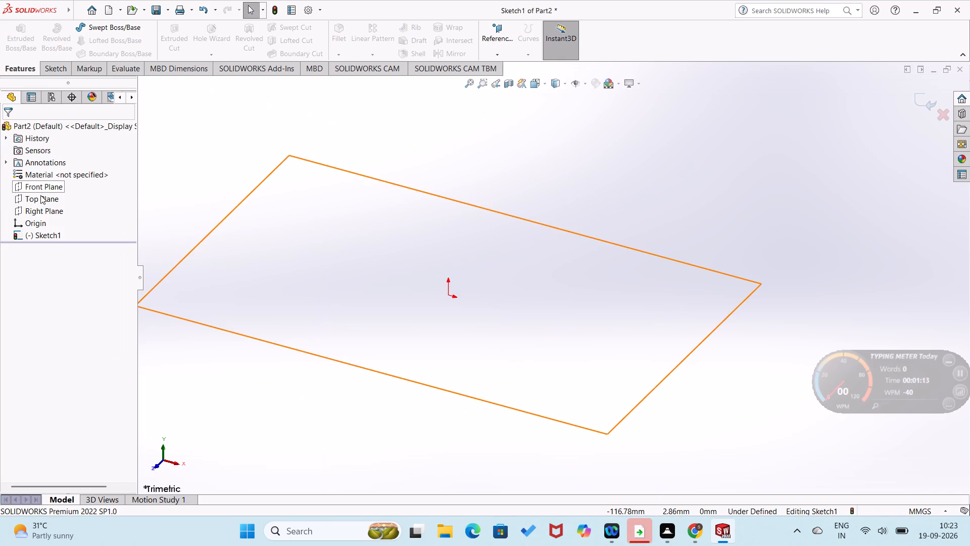
# Leave the emptied sketch and start a new sketch on the Top Plane.
pyautogui.click(41, 196)
pyautogui.click(49, 185)
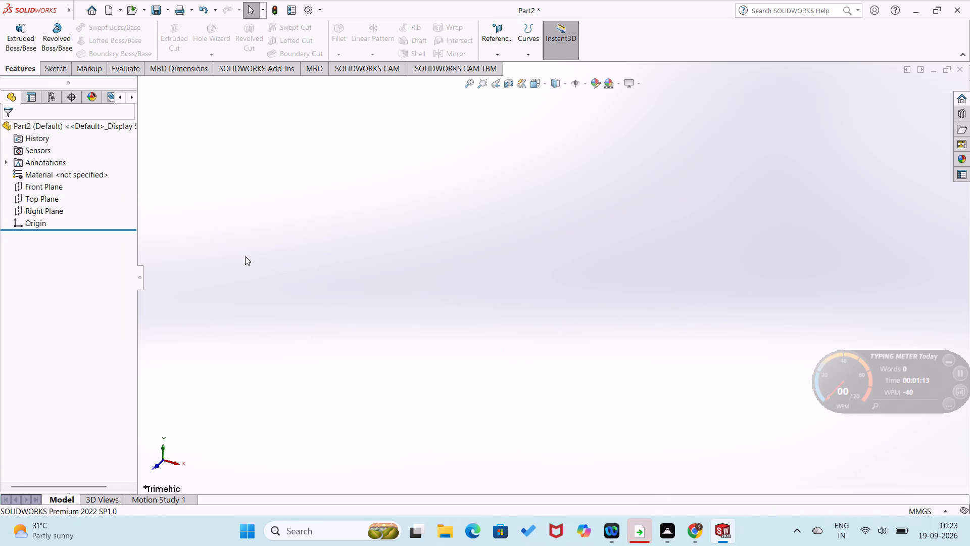
pyautogui.click(33, 196)
pyautogui.click(49, 174)
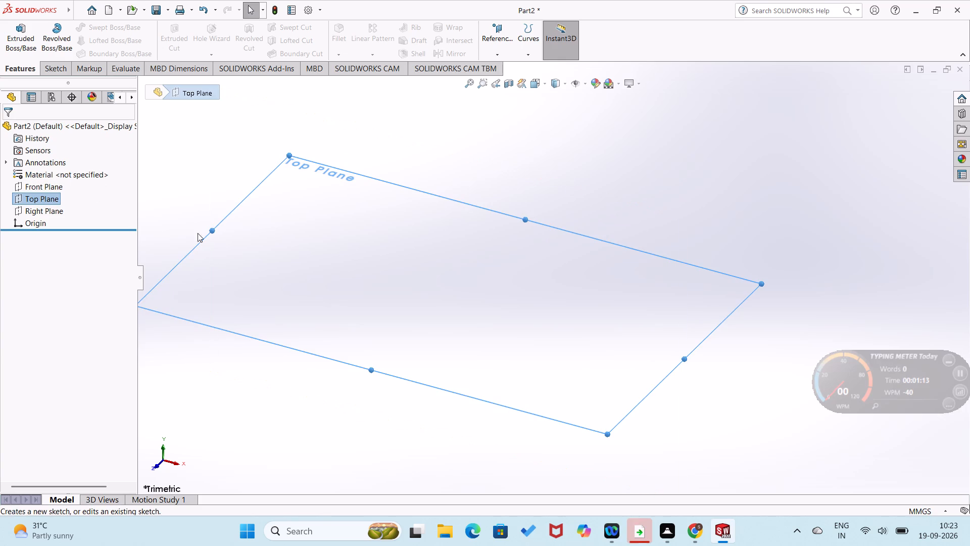
pyautogui.click(369, 272)
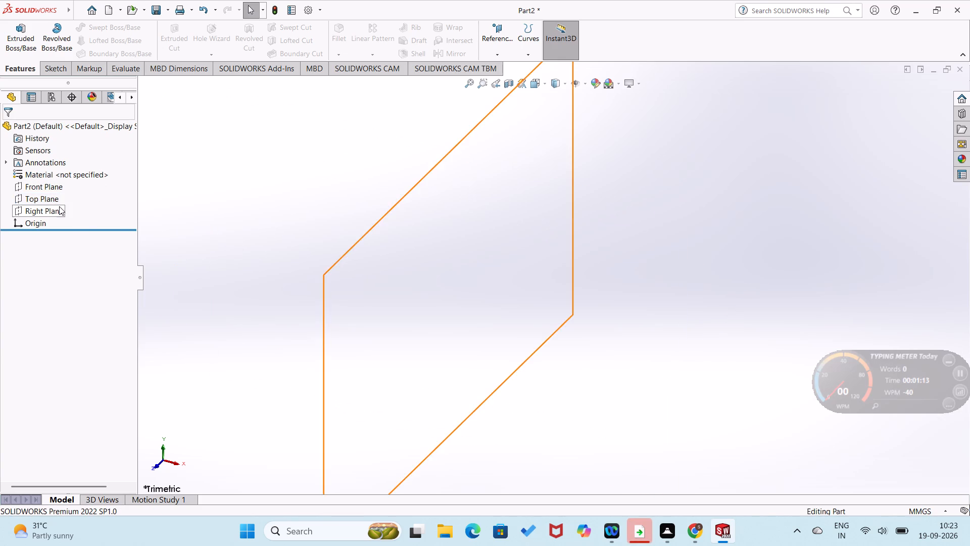
pyautogui.click(52, 199)
pyautogui.click(58, 184)
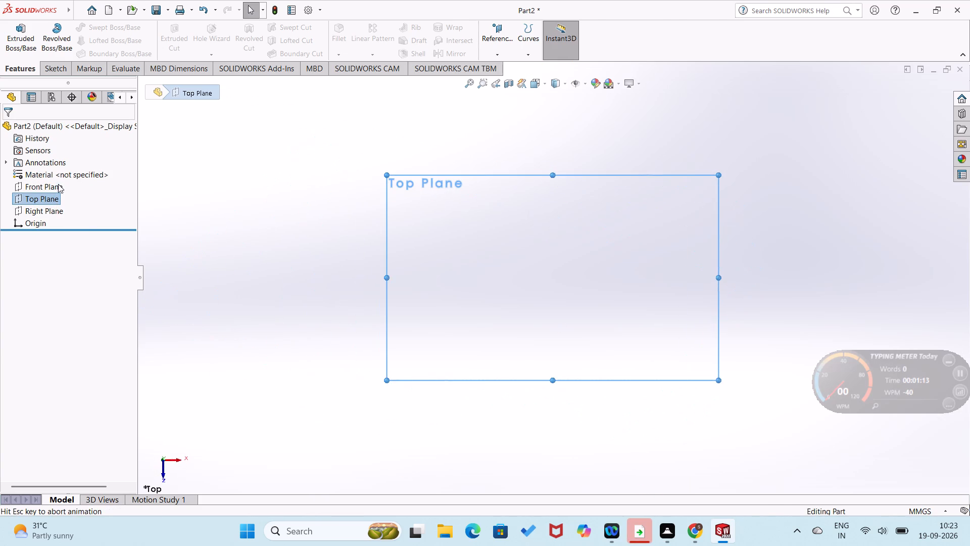
pyautogui.click(212, 216)
# Sketch a closed plus-shaped line outline starting at the origin, with its left edge about 46 mm tall and upper arm about 44 mm wide.
pyautogui.click(94, 26)
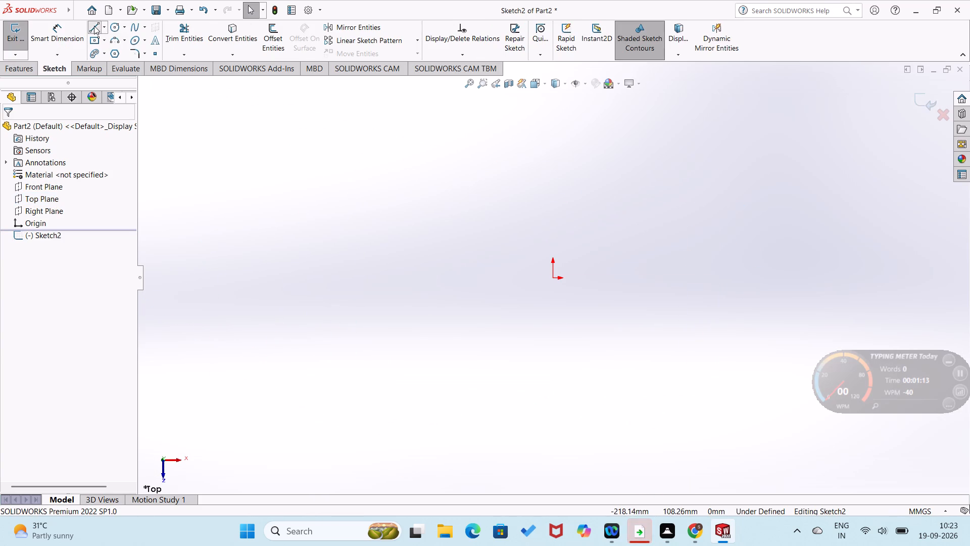
pyautogui.click(554, 278)
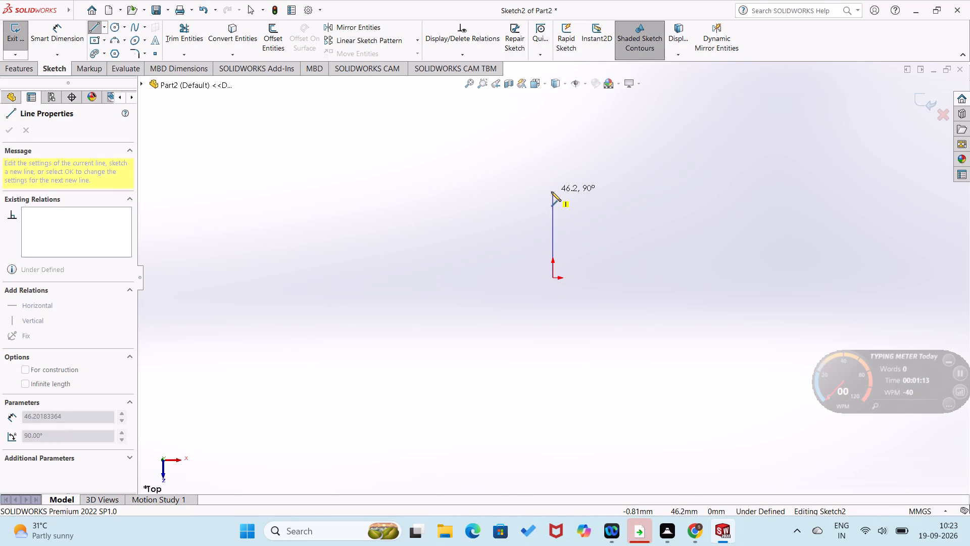
pyautogui.click(551, 192)
pyautogui.click(614, 193)
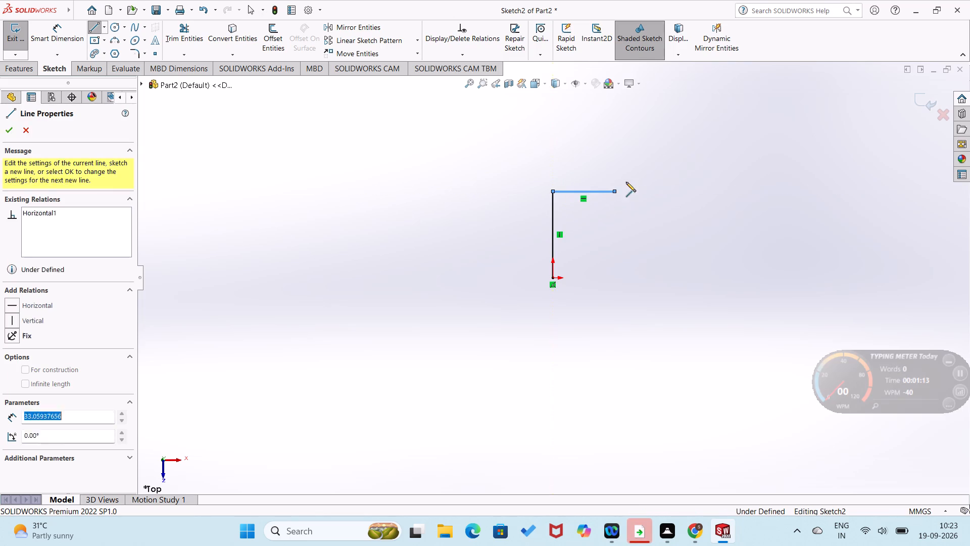
pyautogui.click(615, 142)
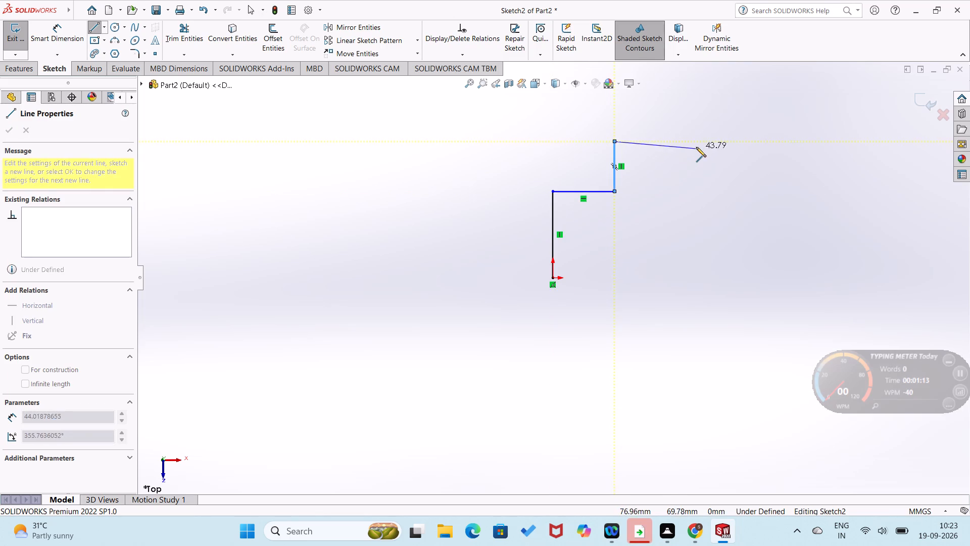
pyautogui.click(697, 144)
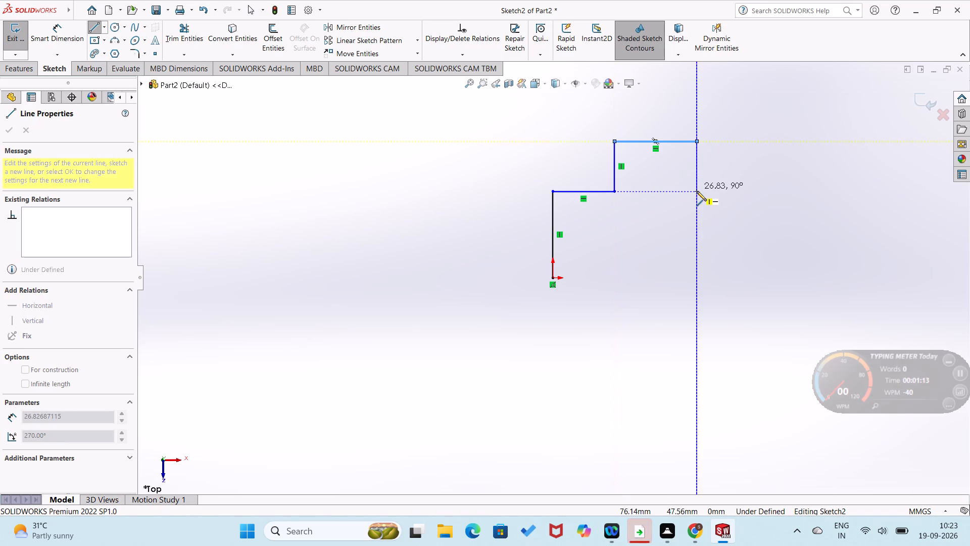
pyautogui.click(697, 191)
pyautogui.click(755, 194)
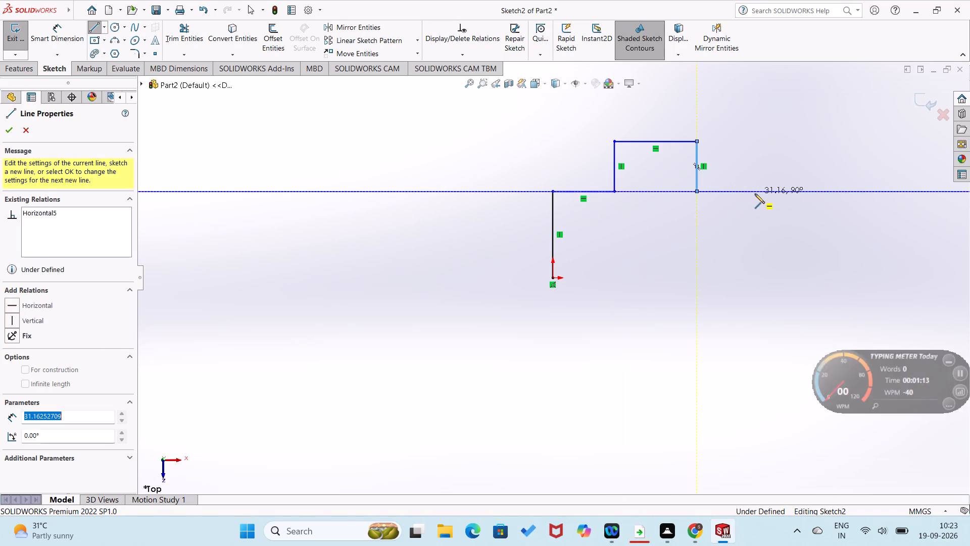
pyautogui.click(753, 278)
pyautogui.click(697, 275)
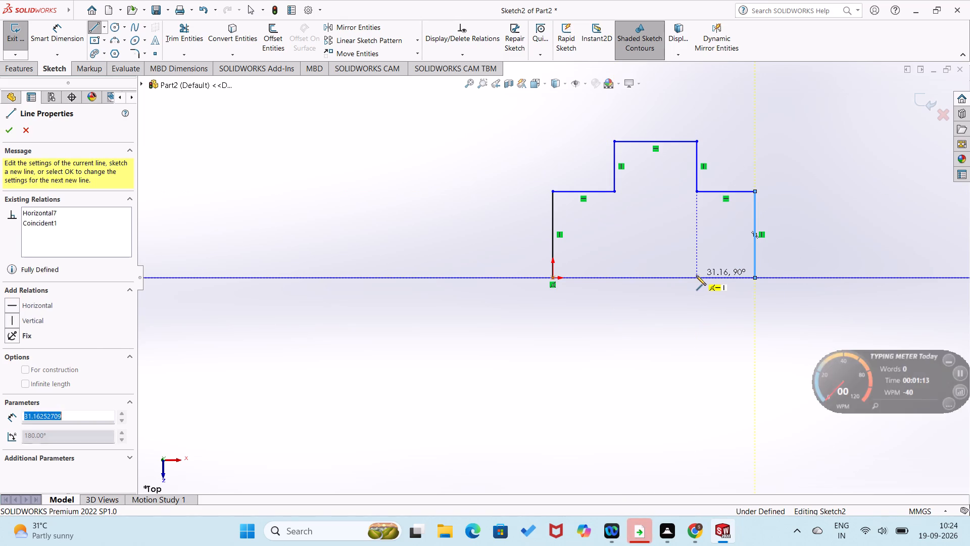
pyautogui.click(695, 329)
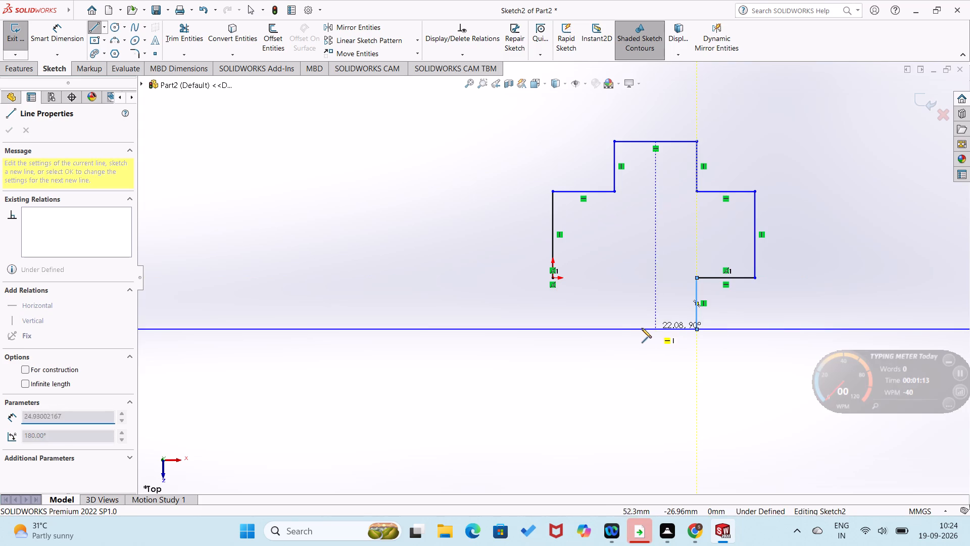
pyautogui.click(613, 330)
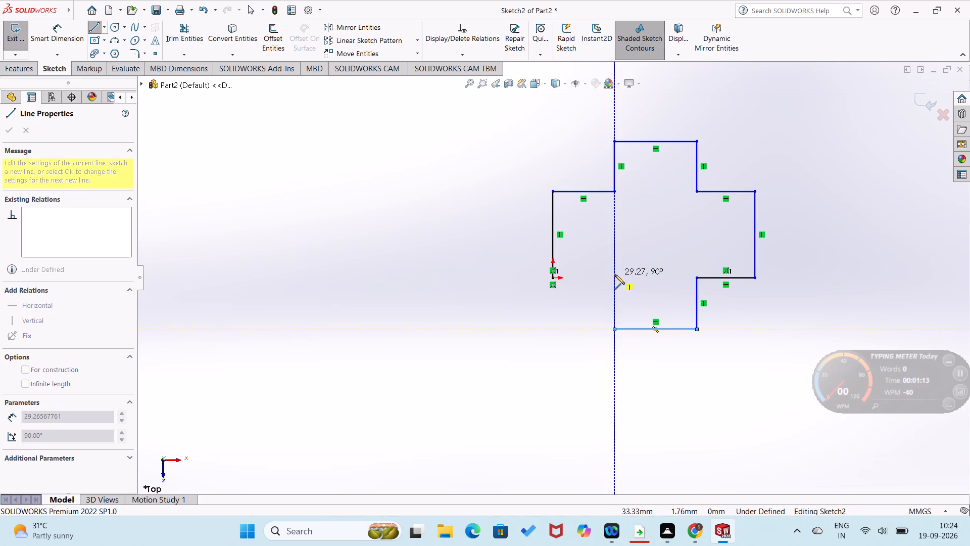
pyautogui.click(614, 278)
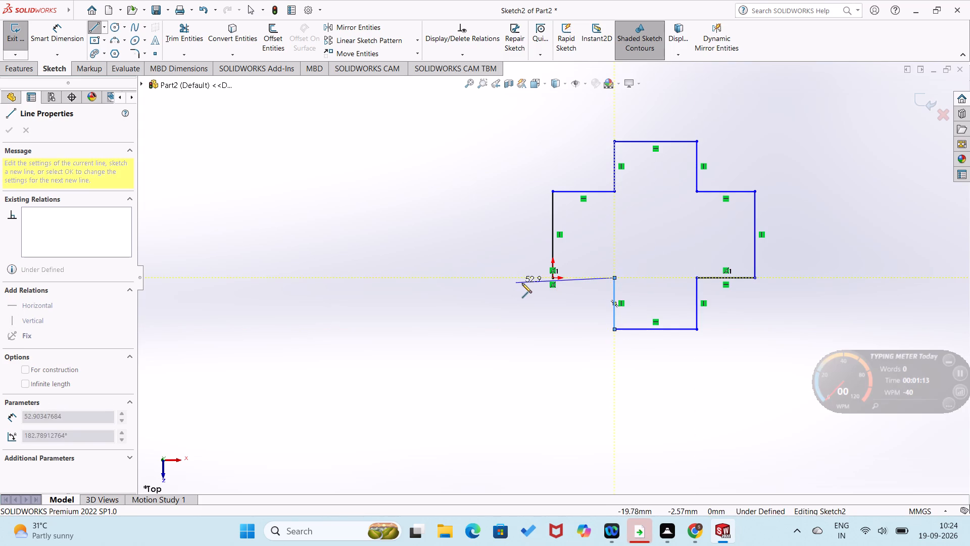
pyautogui.click(553, 276)
# Dimension the left arm's outer vertical edge and the lower arm's bottom edge at 36 mm each.
pyautogui.moveTo(503, 288); pyautogui.dragTo(504, 155, button='right')
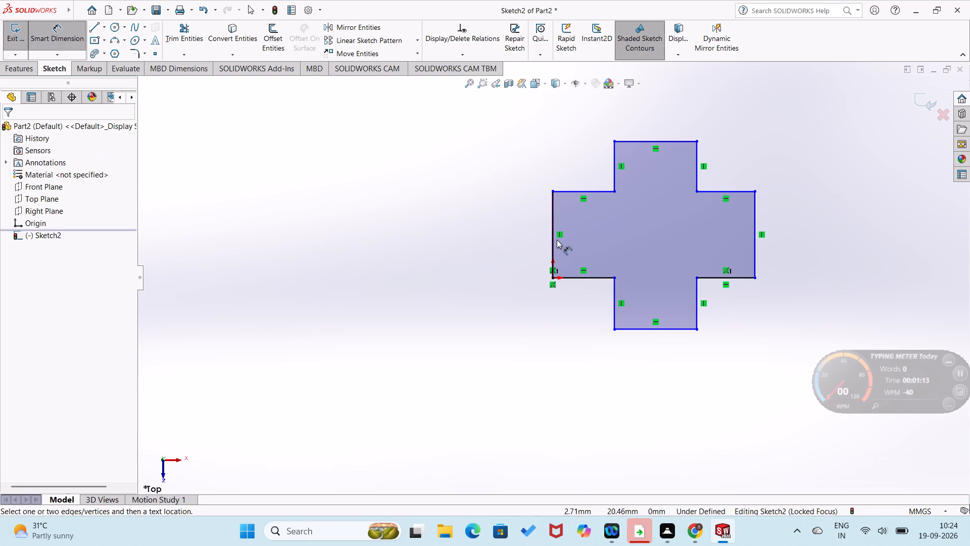
pyautogui.moveTo(551, 240); pyautogui.dragTo(546, 241)
pyautogui.click(535, 244)
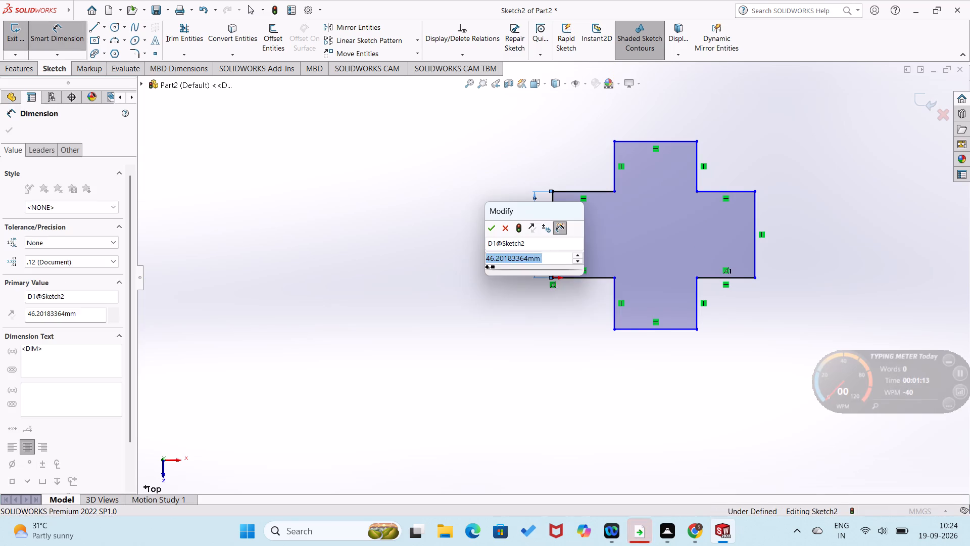
pyautogui.write('36')
pyautogui.press('Return')
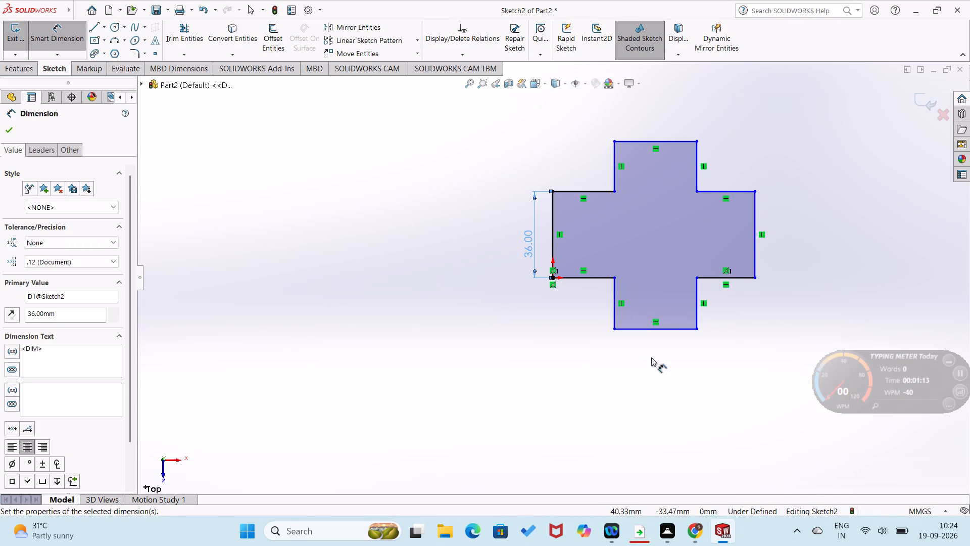
pyautogui.click(661, 329)
pyautogui.click(654, 354)
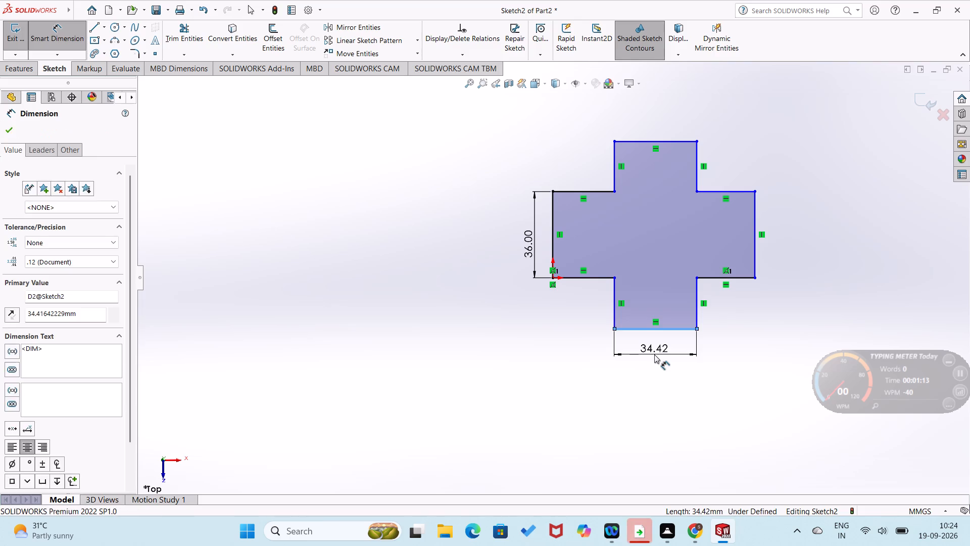
pyautogui.write('36')
pyautogui.press('Return')
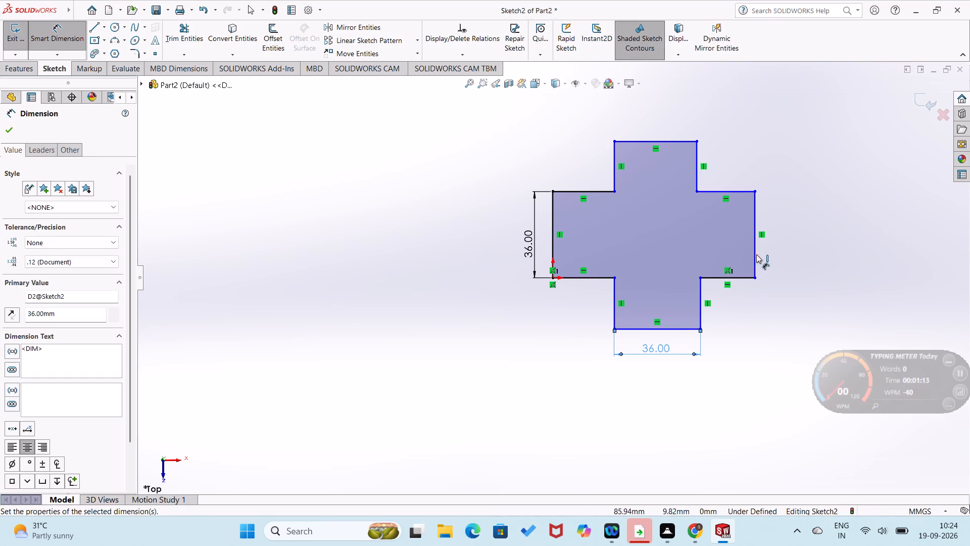
# Dimension the right arm's outer vertical edge and the upper arm's top edge at 36 mm each.
pyautogui.click(756, 255)
pyautogui.click(774, 244)
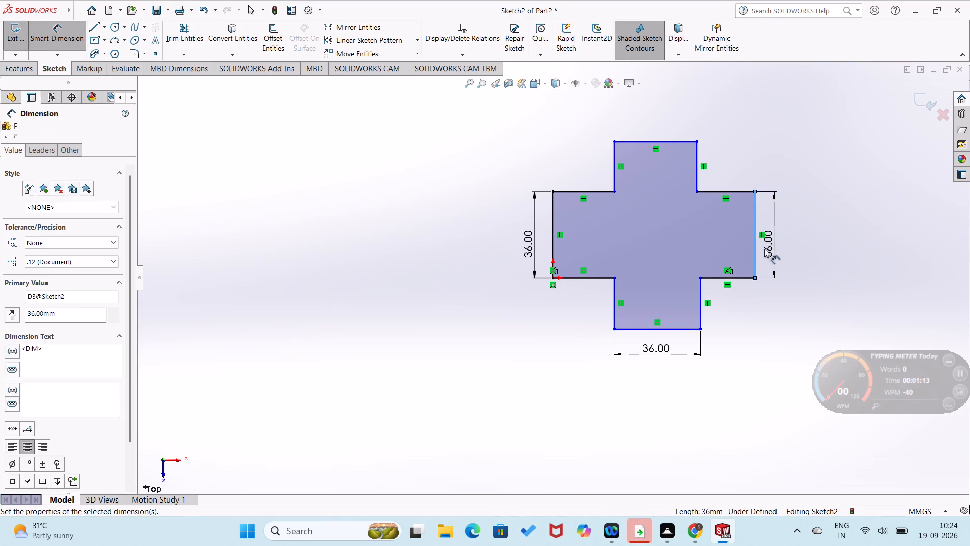
pyautogui.click(730, 226)
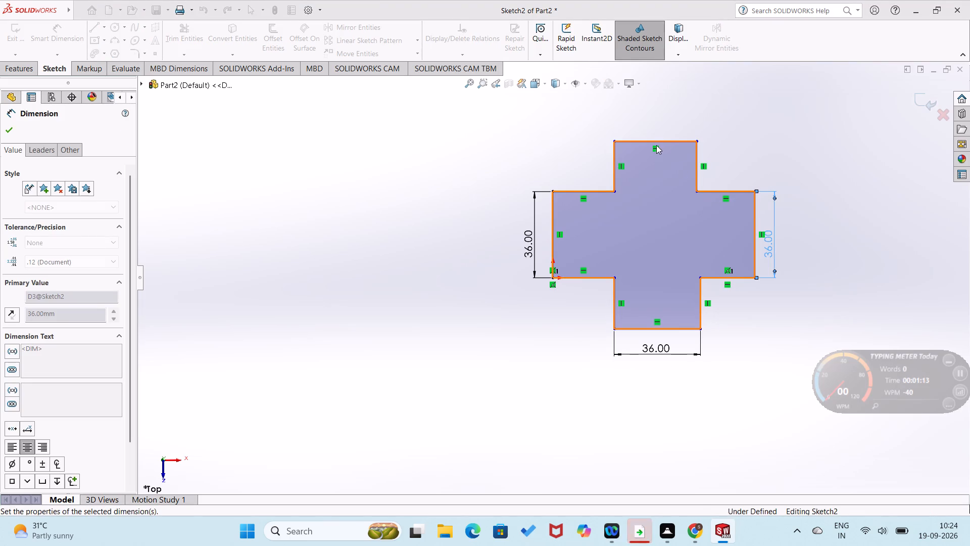
pyautogui.click(659, 143)
pyautogui.click(659, 126)
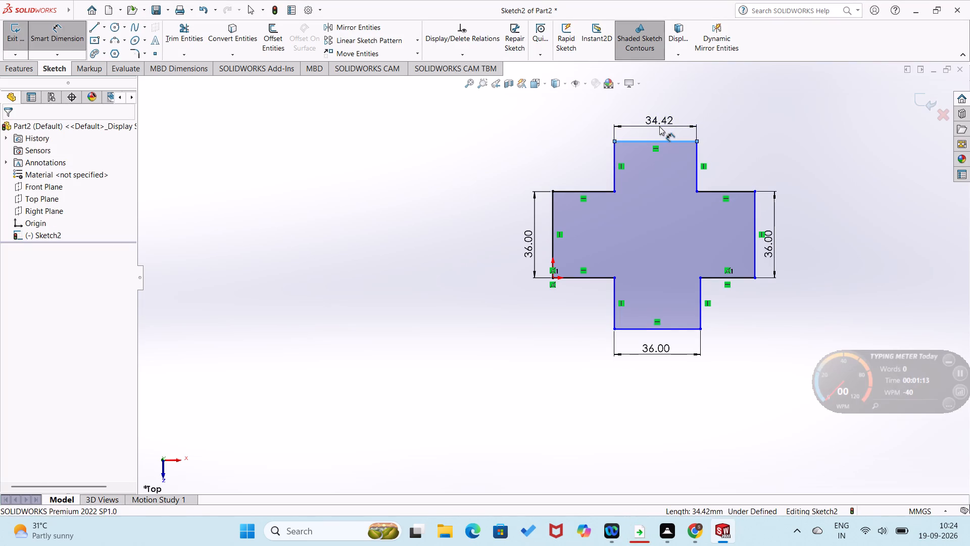
pyautogui.write('36')
pyautogui.press('Return')
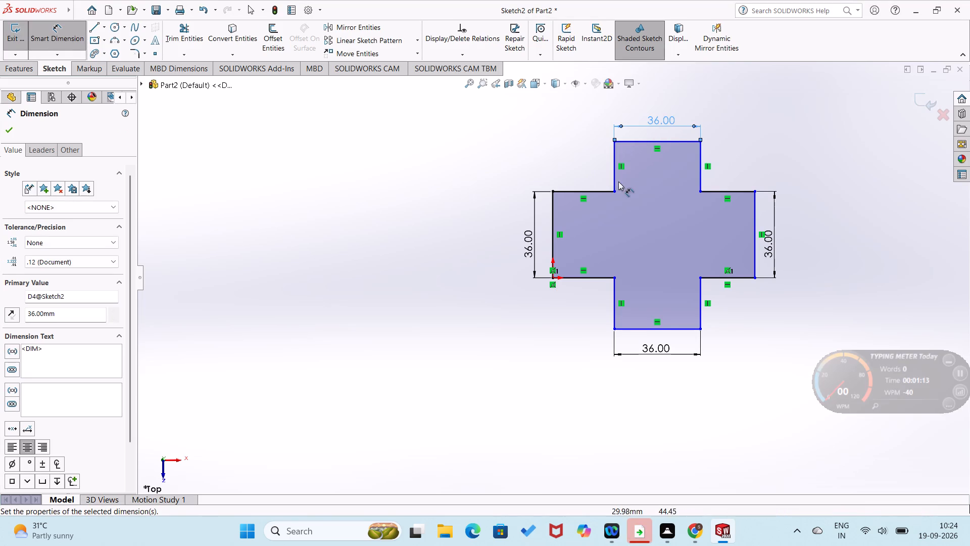
# Dimension the left arm's top edge and the upper arm's left edge at 20 mm each.
pyautogui.click(592, 188)
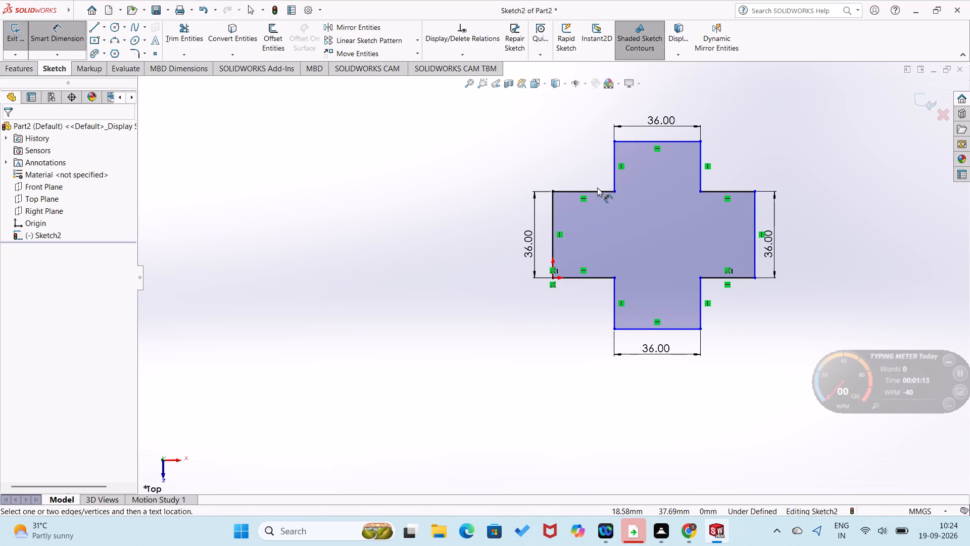
pyautogui.click(597, 188)
pyautogui.click(597, 190)
pyautogui.click(599, 181)
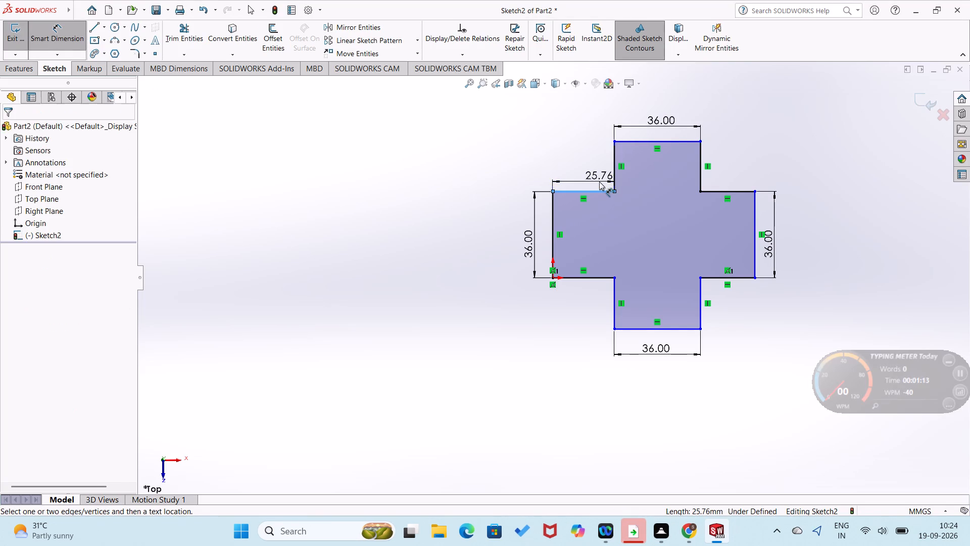
pyautogui.write('20')
pyautogui.press('Return')
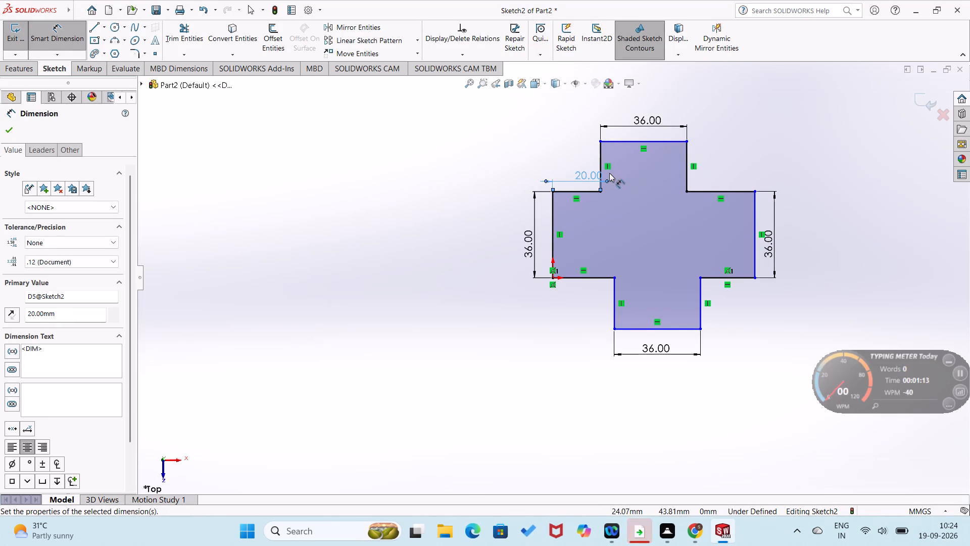
pyautogui.click(600, 165)
pyautogui.click(583, 161)
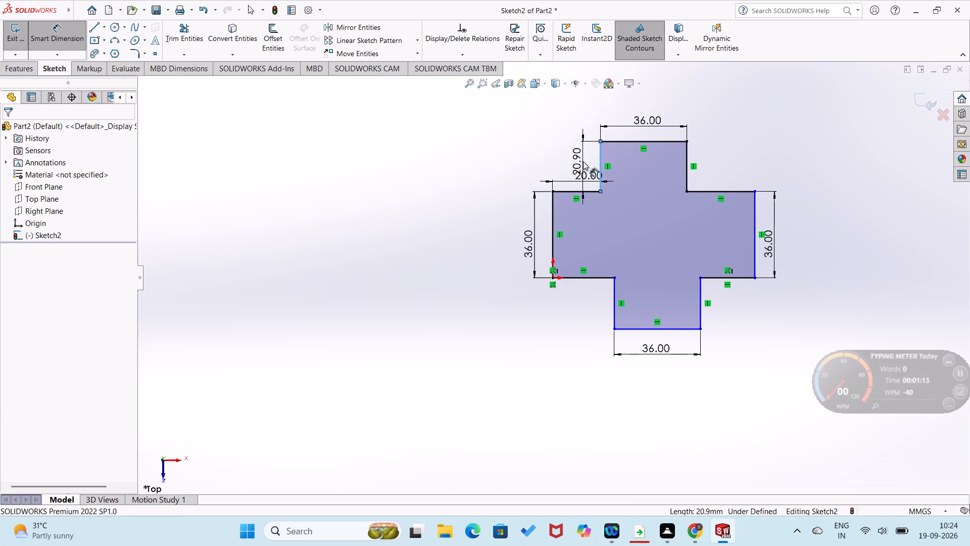
pyautogui.write('20')
pyautogui.press('Return')
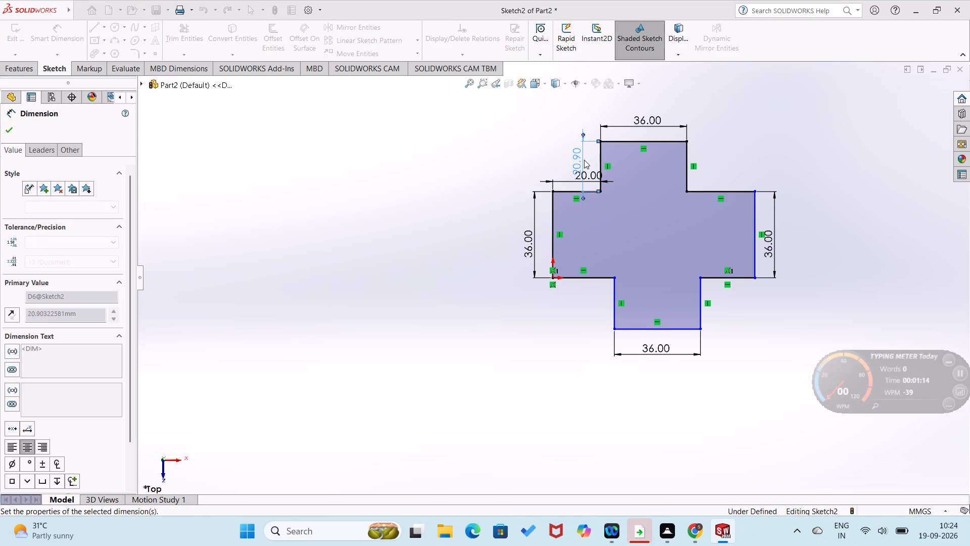
# Dimension the left arm's bottom edge and the lower arm's left edge at 20 mm each.
pyautogui.click(579, 277)
pyautogui.click(575, 290)
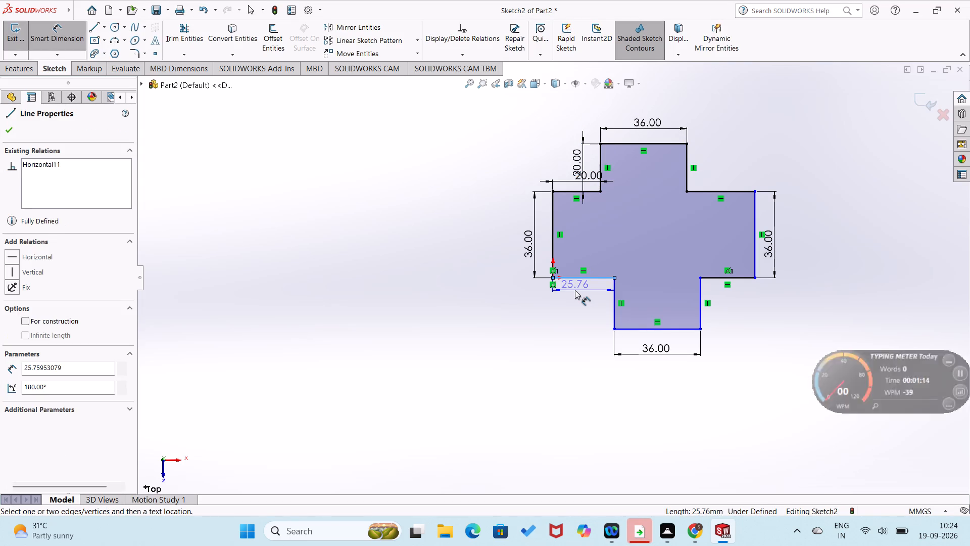
pyautogui.write('20')
pyautogui.press('Return')
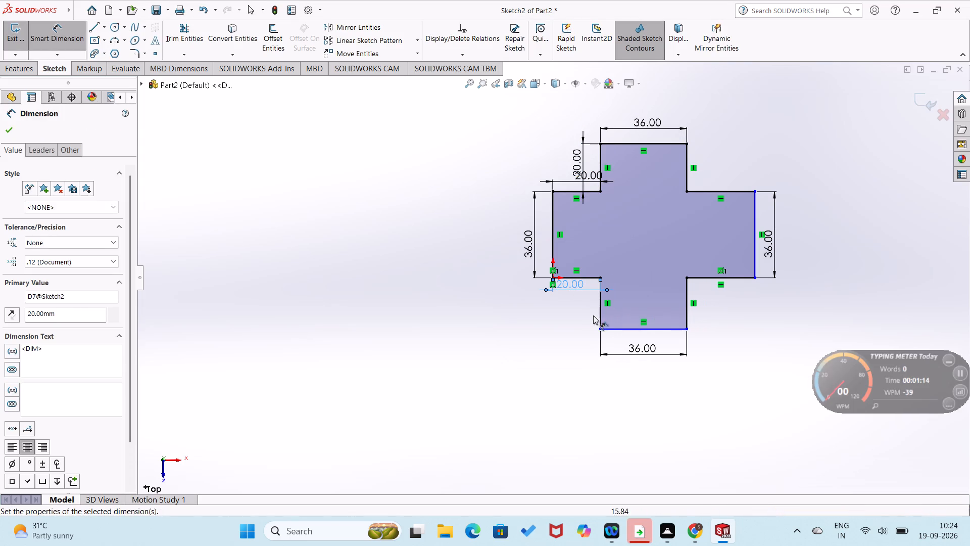
pyautogui.click(598, 312)
pyautogui.click(588, 318)
pyautogui.write('20')
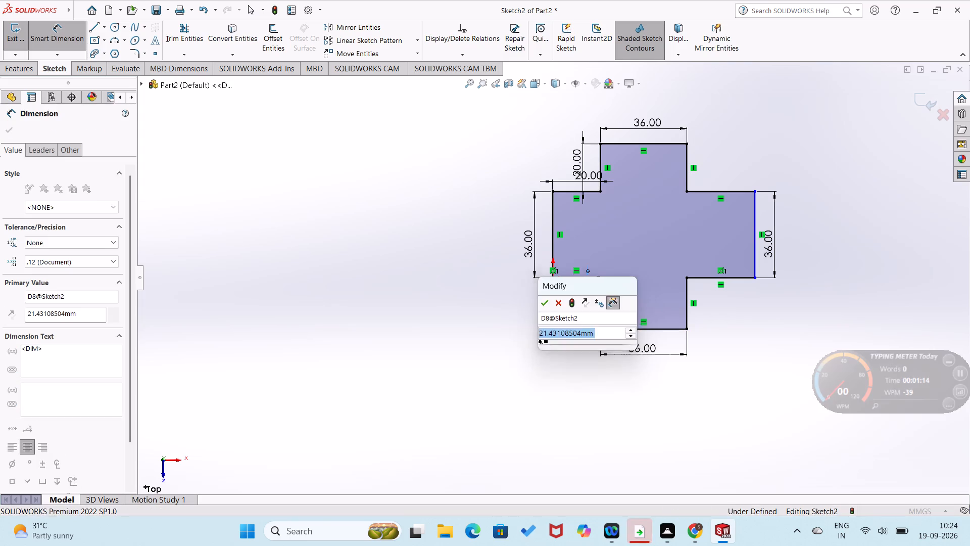
pyautogui.press('Return')
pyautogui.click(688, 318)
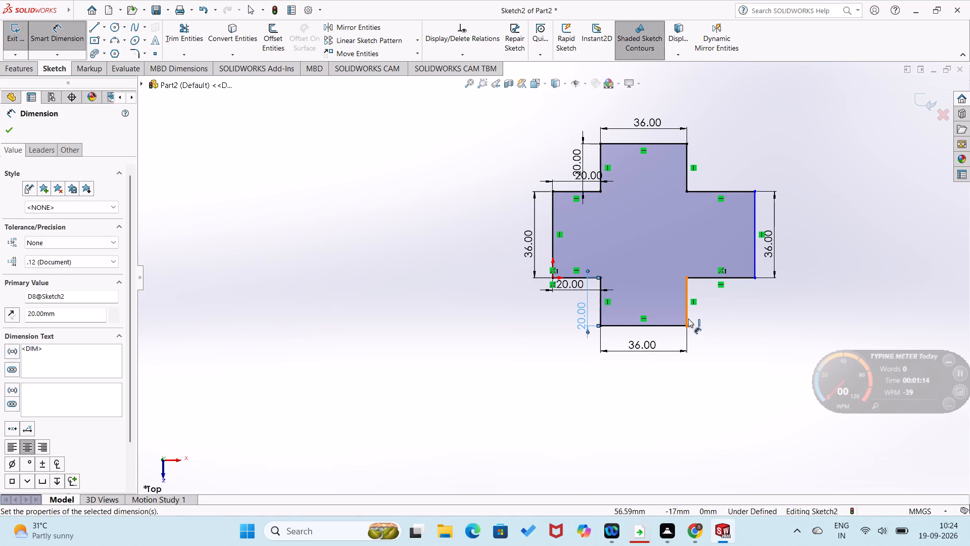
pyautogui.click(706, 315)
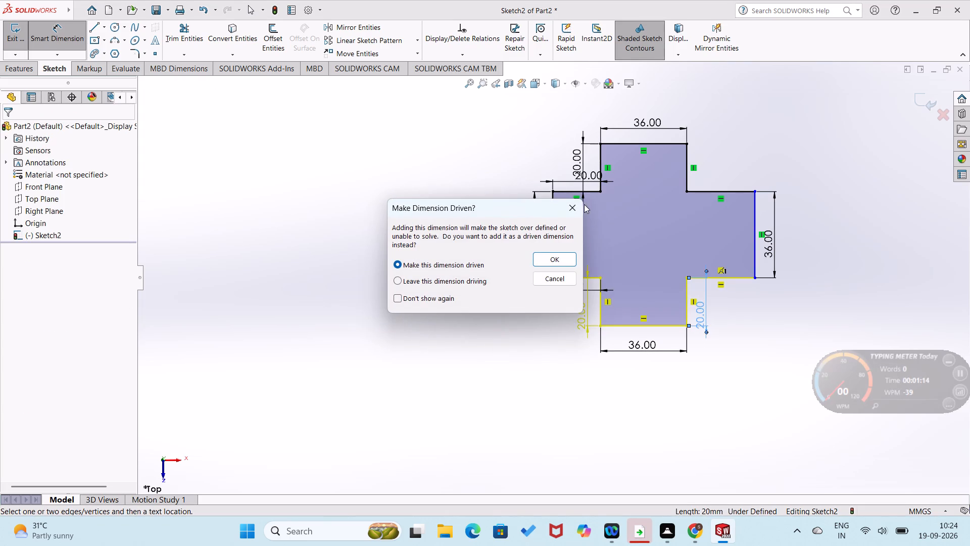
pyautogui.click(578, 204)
# Dimension the right arm's bottom edge at 20 mm.
pyautogui.click(711, 277)
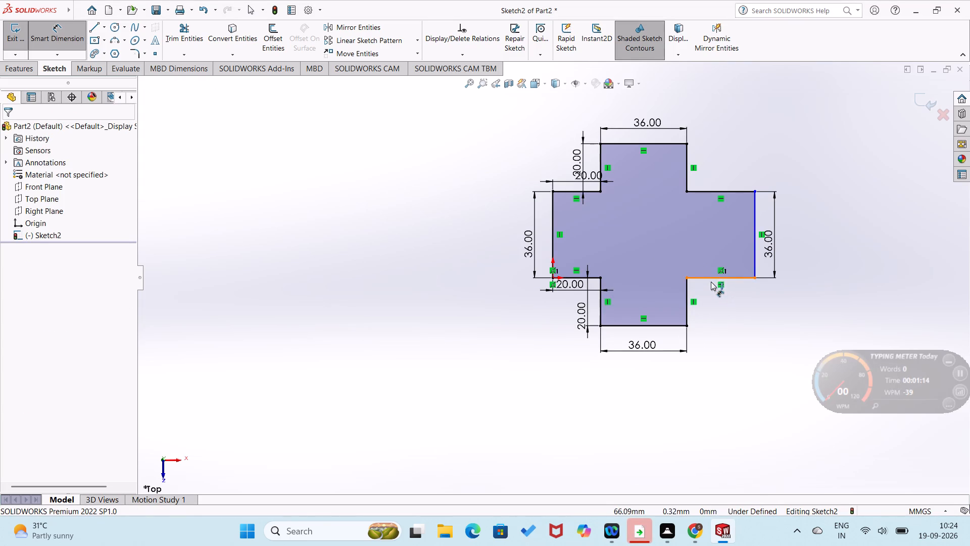
pyautogui.click(712, 296)
pyautogui.write('20')
pyautogui.press('Return')
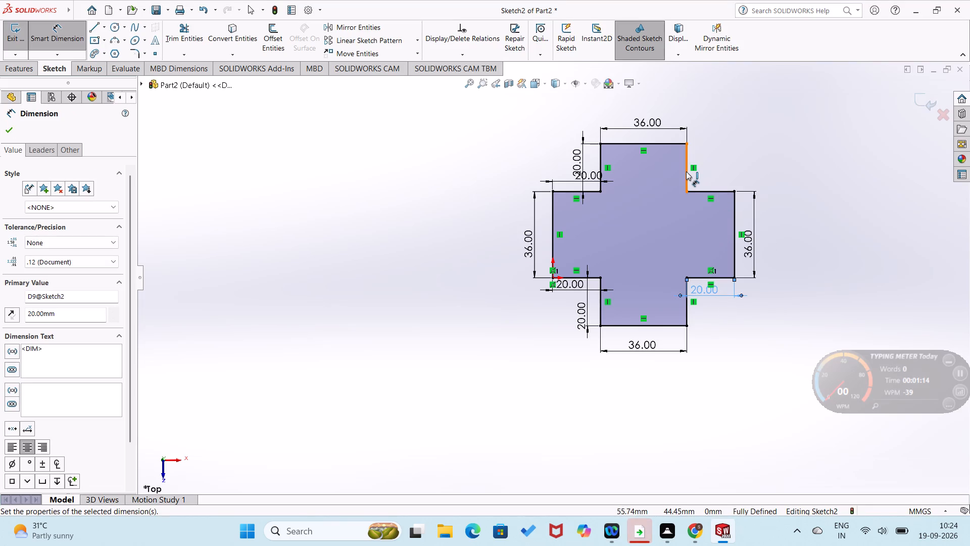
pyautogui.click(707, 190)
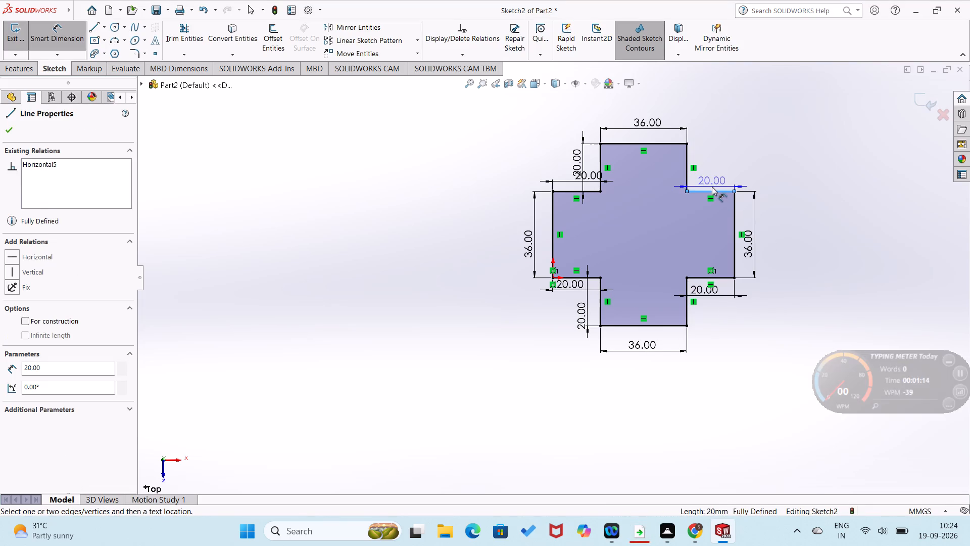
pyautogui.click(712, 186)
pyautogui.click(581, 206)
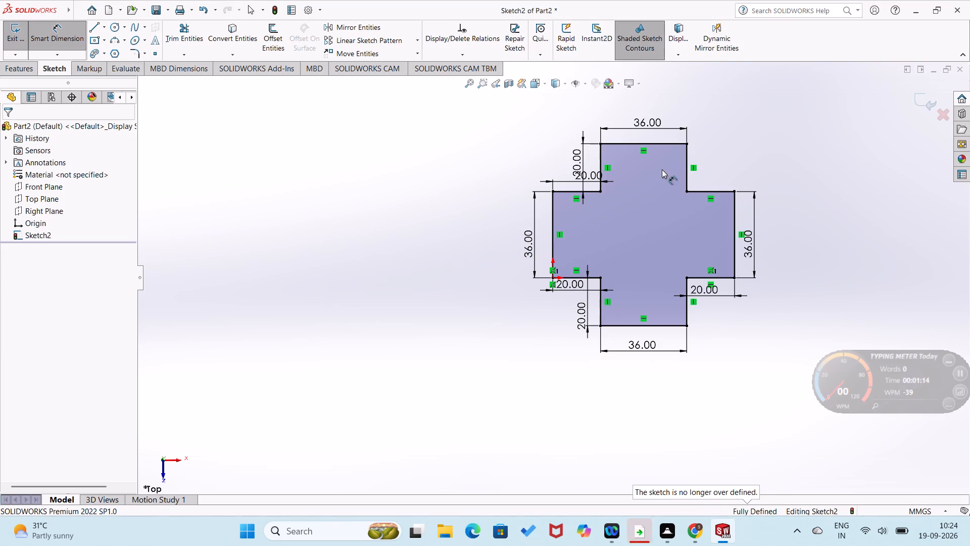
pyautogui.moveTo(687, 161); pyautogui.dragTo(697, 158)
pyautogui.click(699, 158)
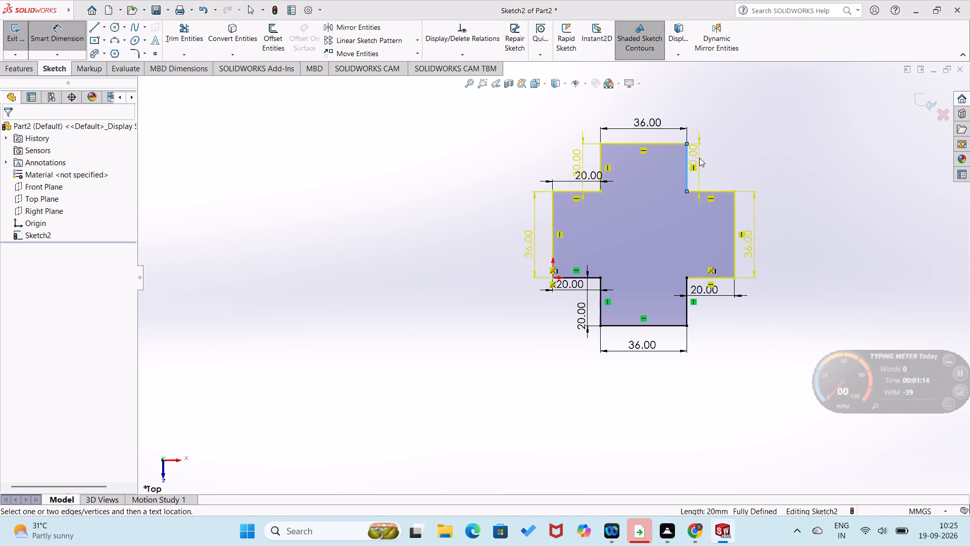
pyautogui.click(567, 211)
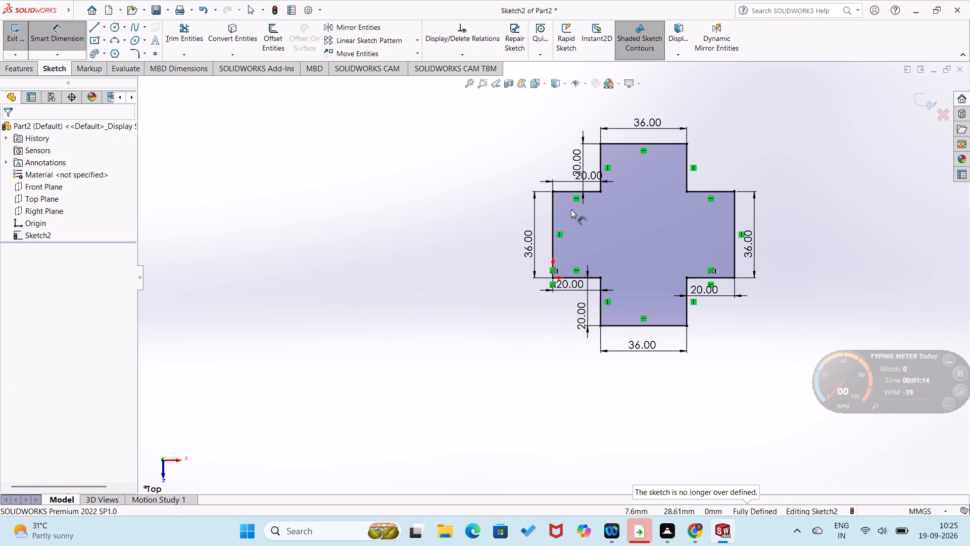
# Extrude the plus-shaped profile as a blind boss 40 mm deep.
pyautogui.click(30, 73)
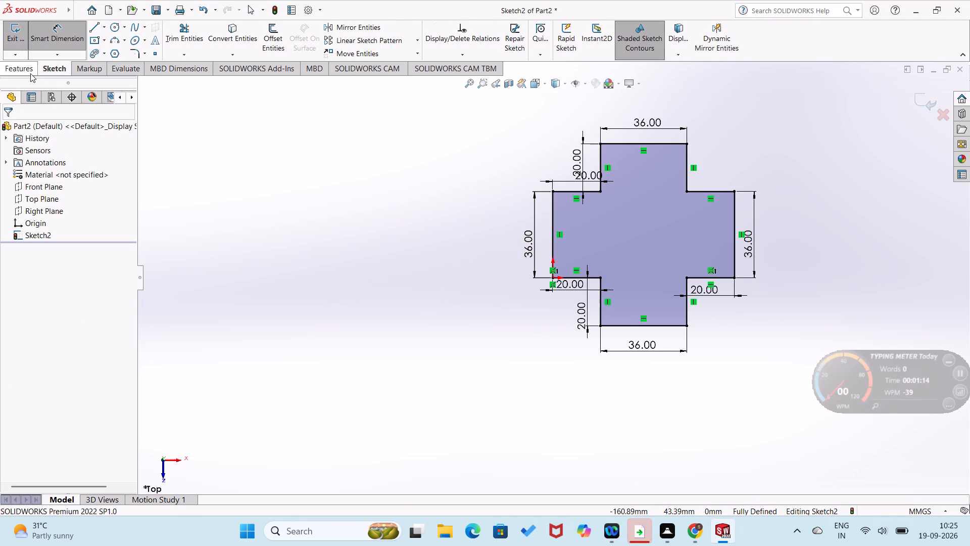
pyautogui.click(20, 52)
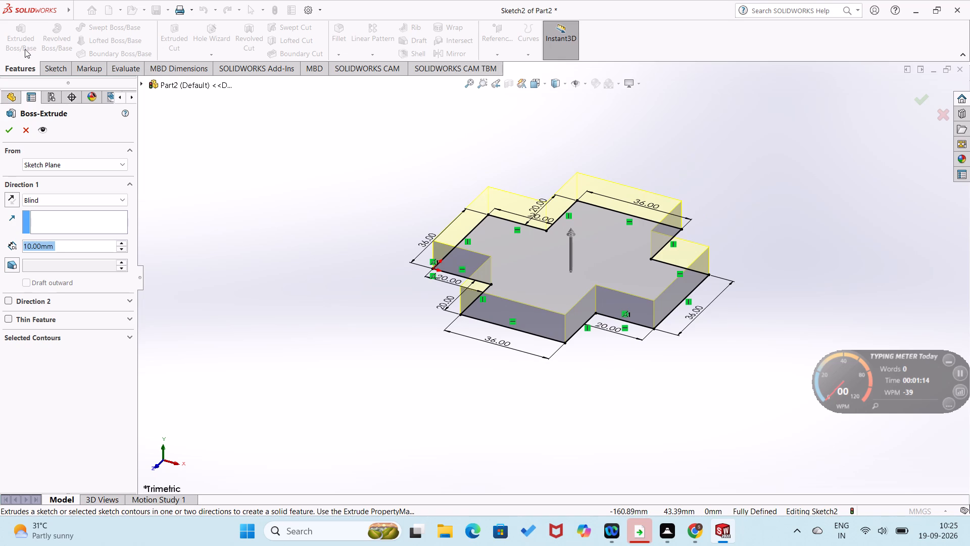
pyautogui.tripleClick(124, 241)
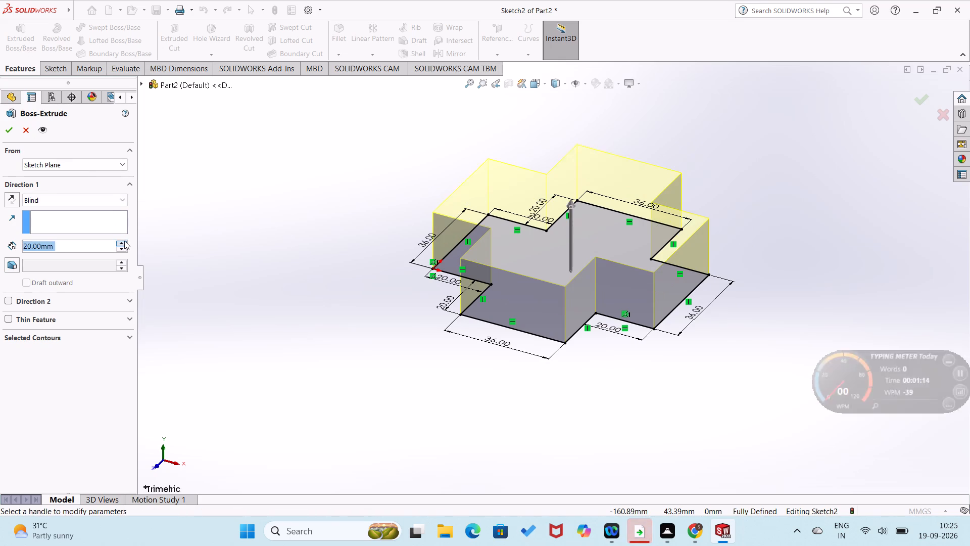
pyautogui.click(10, 129)
pyautogui.click(221, 214)
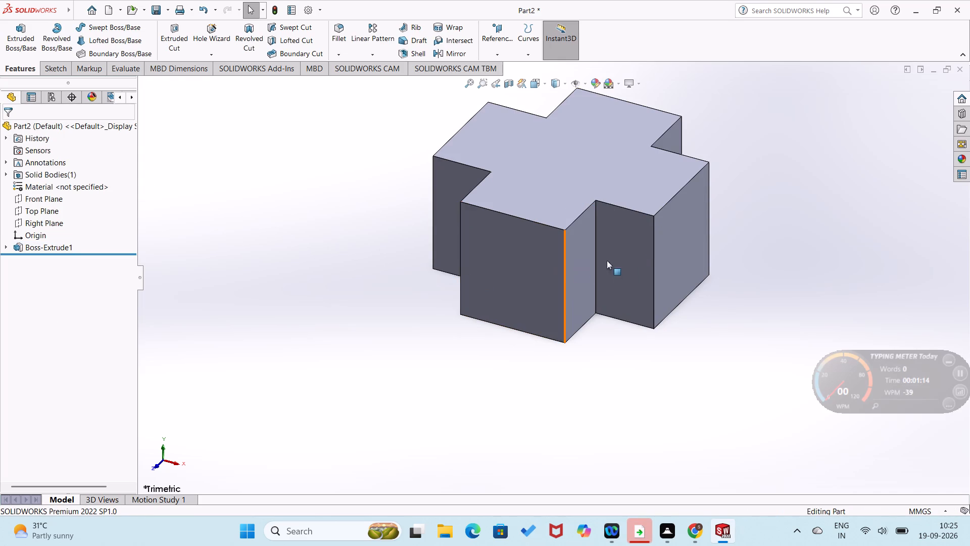
# Sketch a 40 mm vertical construction line on the right arm's end face, joining the midpoints of its top and bottom edges.
pyautogui.rightClick(679, 267)
pyautogui.click(702, 253)
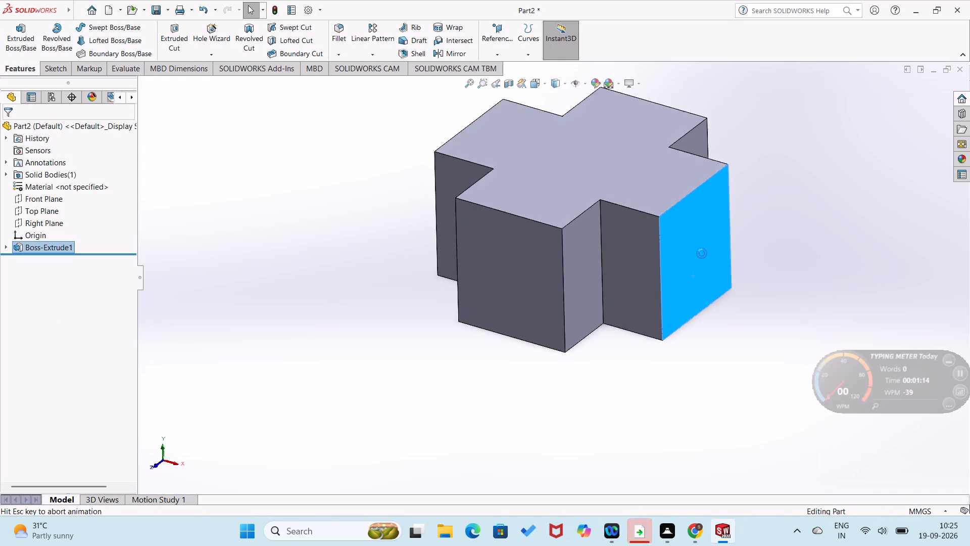
pyautogui.click(193, 260)
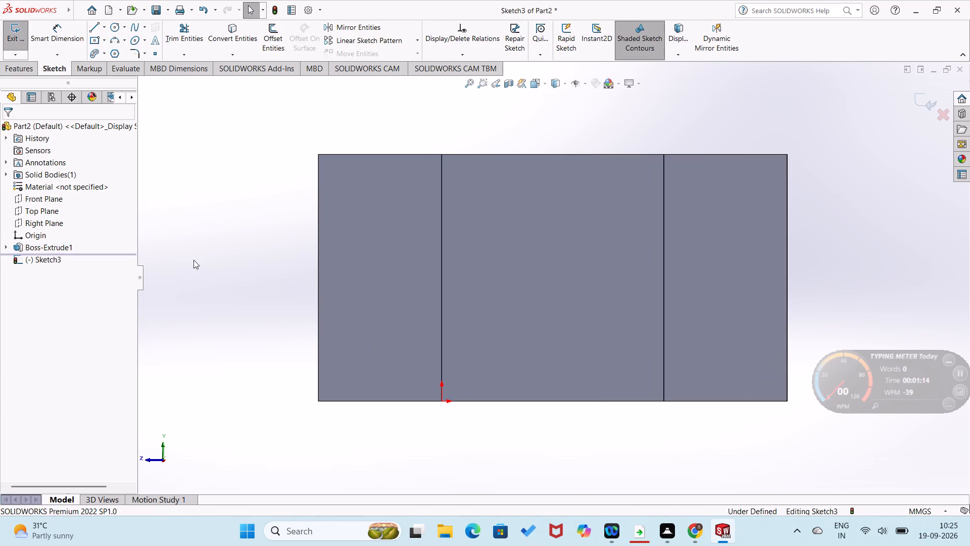
pyautogui.click(95, 29)
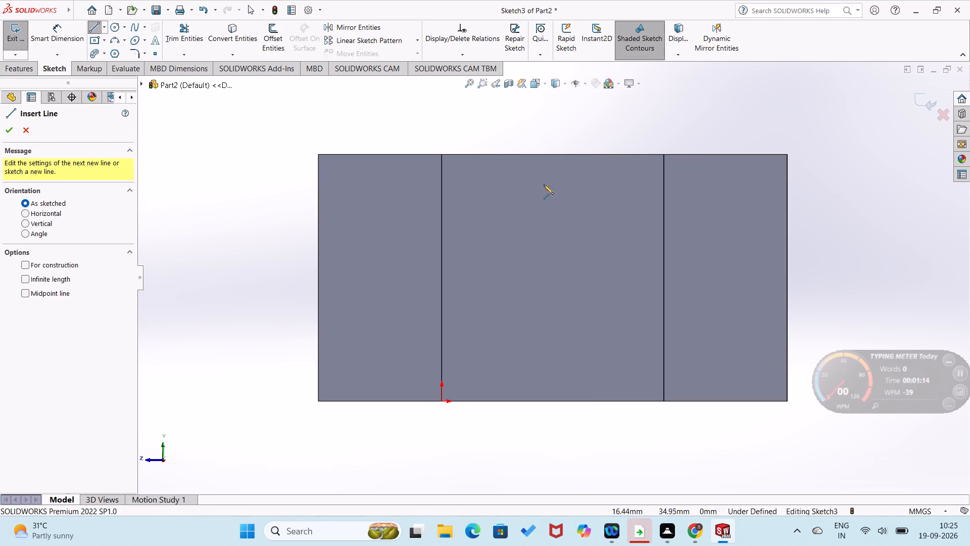
pyautogui.click(552, 156)
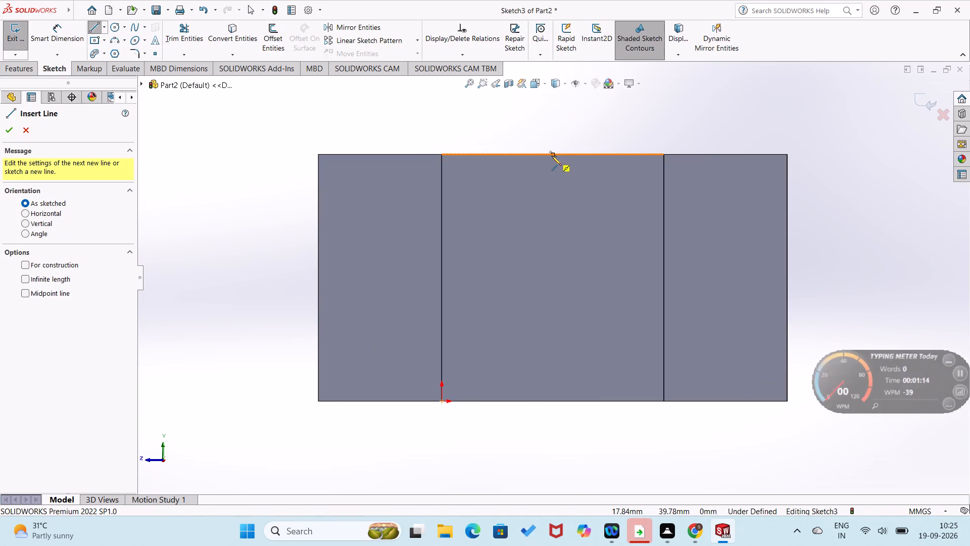
pyautogui.click(554, 403)
pyautogui.rightClick(554, 403)
pyautogui.click(575, 383)
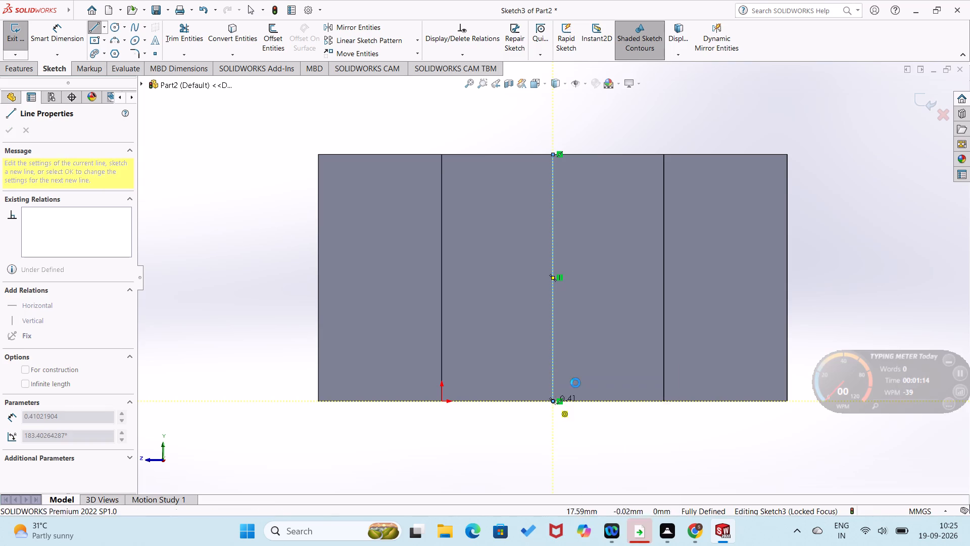
# Draw a circle centred on the construction line's midpoint and dimension its diameter at 20 mm.
pyautogui.click(117, 24)
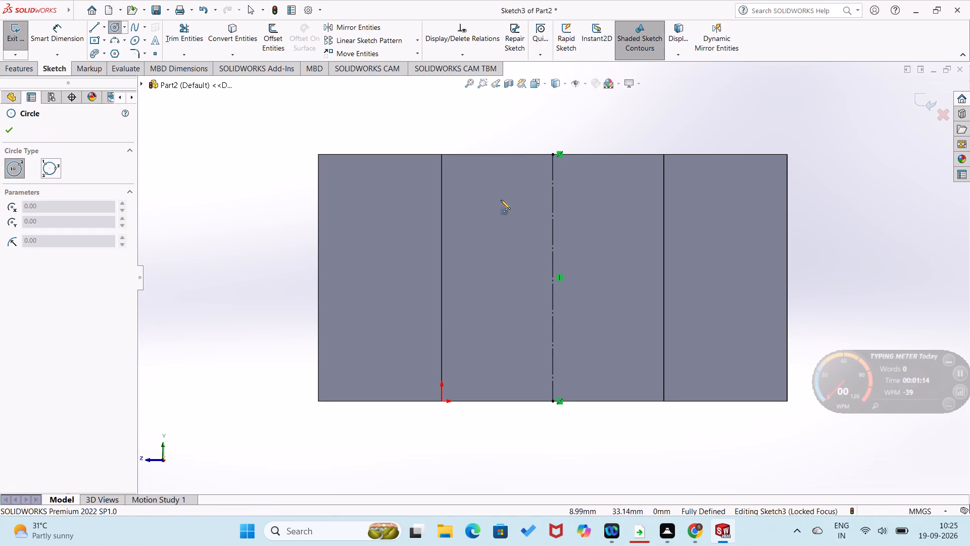
pyautogui.click(554, 278)
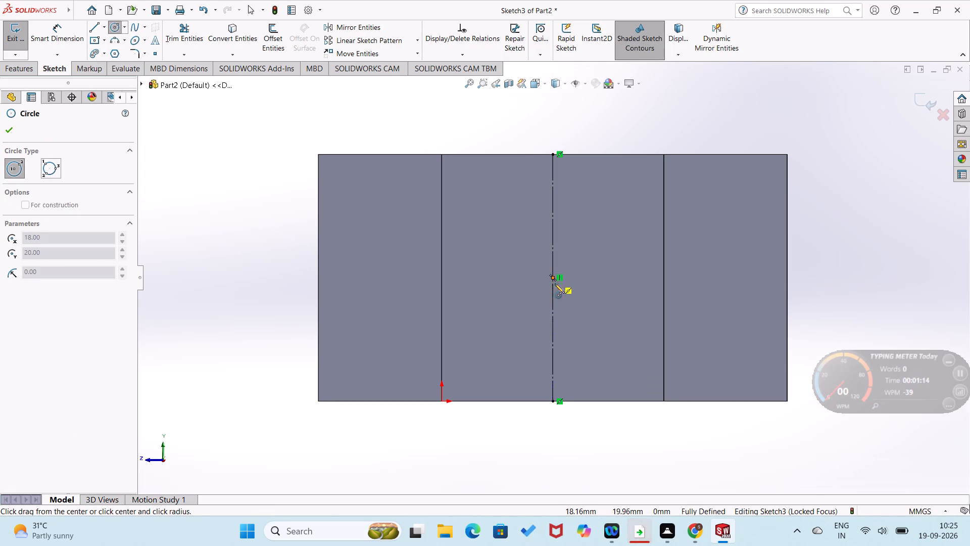
pyautogui.click(574, 320)
pyautogui.moveTo(596, 325); pyautogui.dragTo(599, 233, button='right')
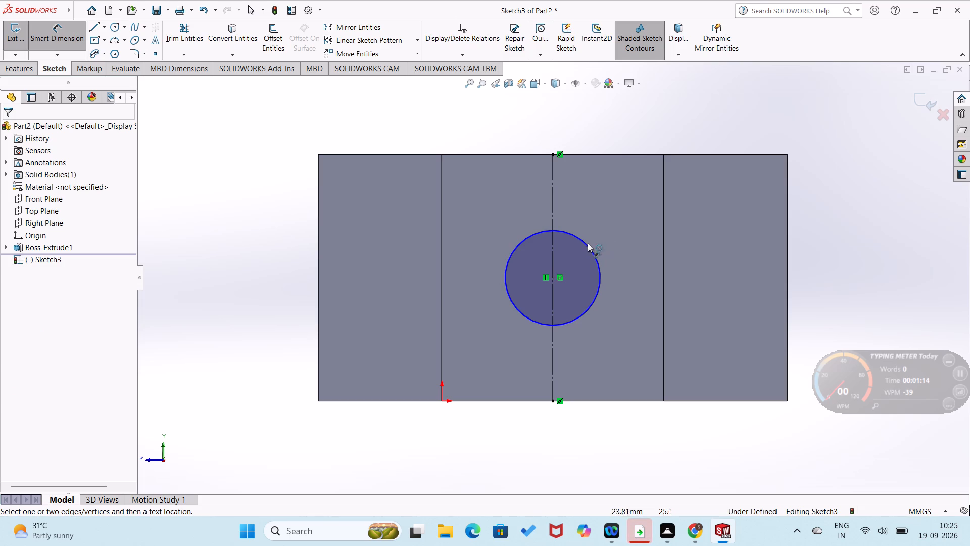
pyautogui.click(601, 283)
pyautogui.click(623, 287)
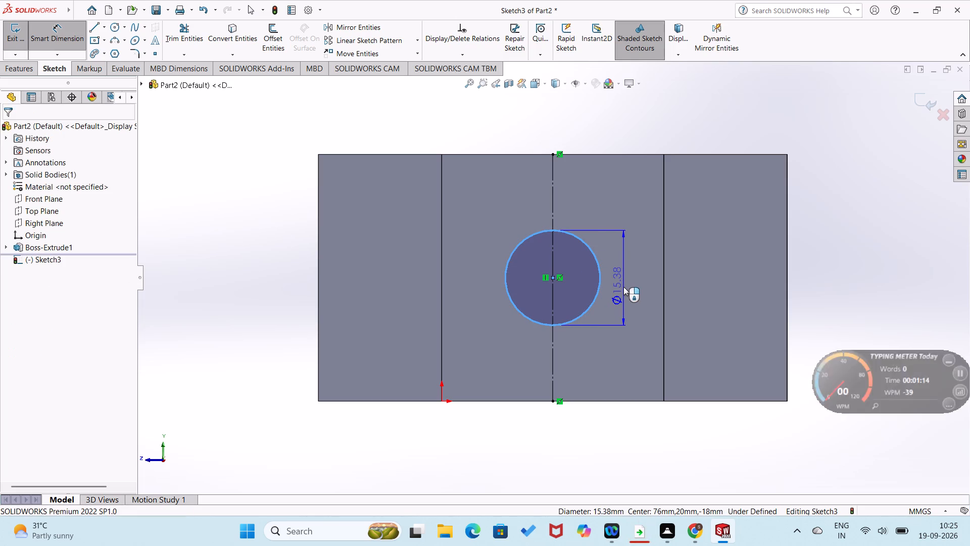
pyautogui.write('20')
pyautogui.press('Return')
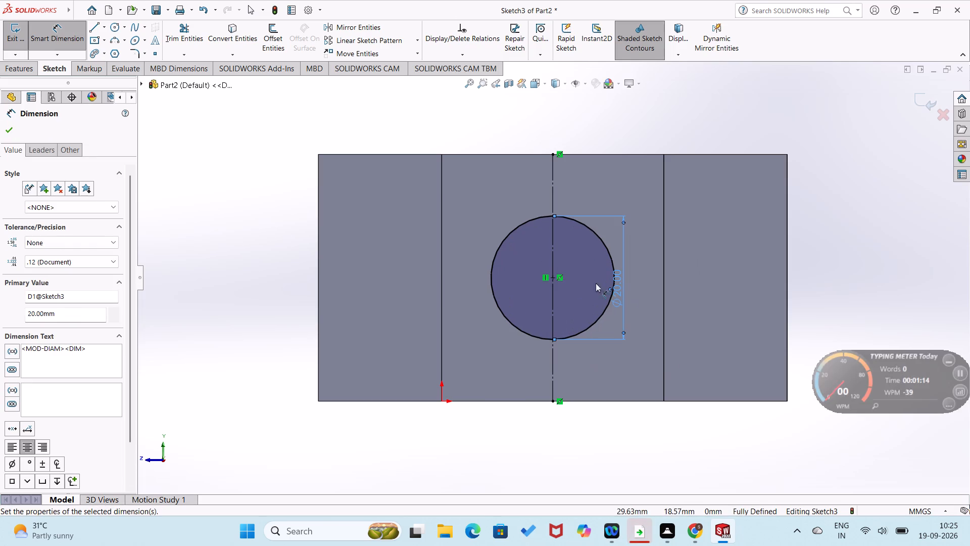
# Cut the 20 mm circle through the whole body with Extruded Cut set to Through All.
pyautogui.click(21, 73)
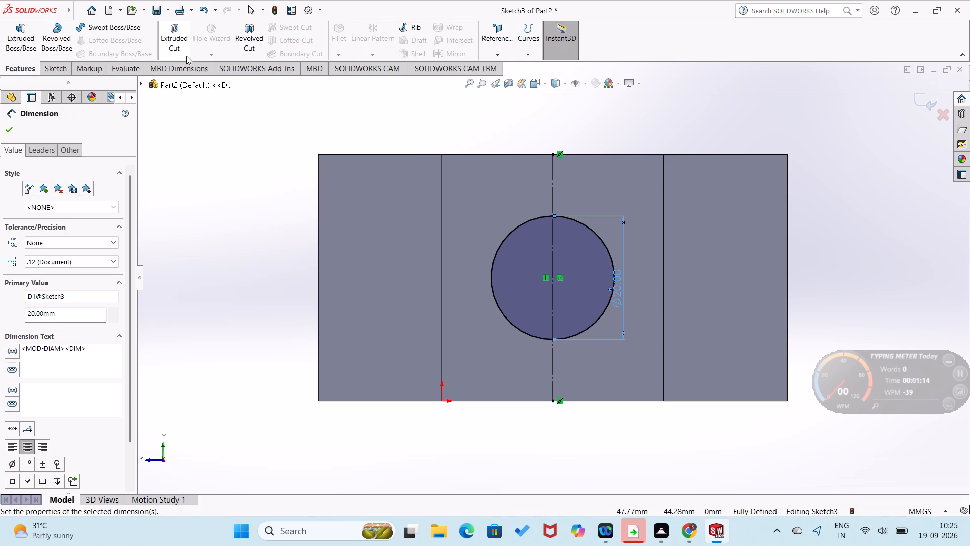
pyautogui.click(186, 56)
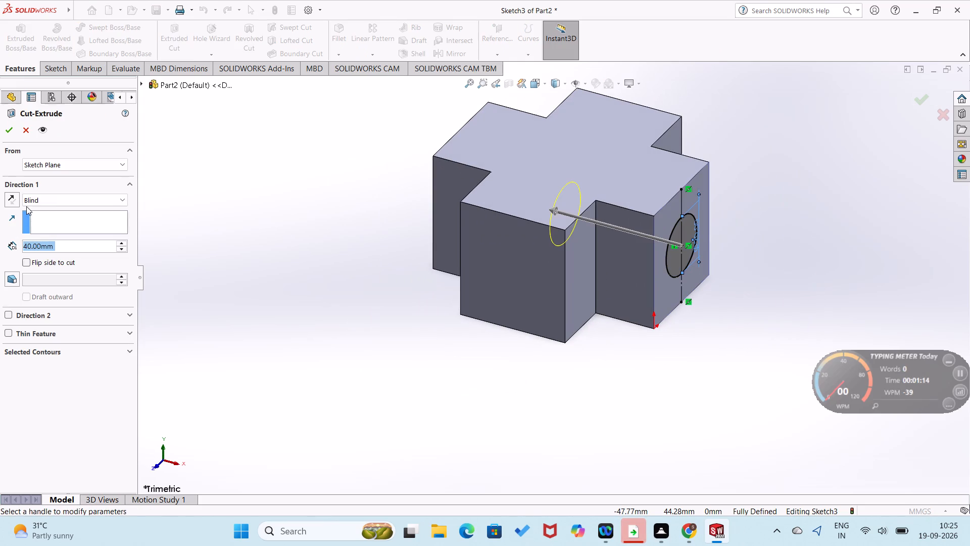
pyautogui.click(122, 207)
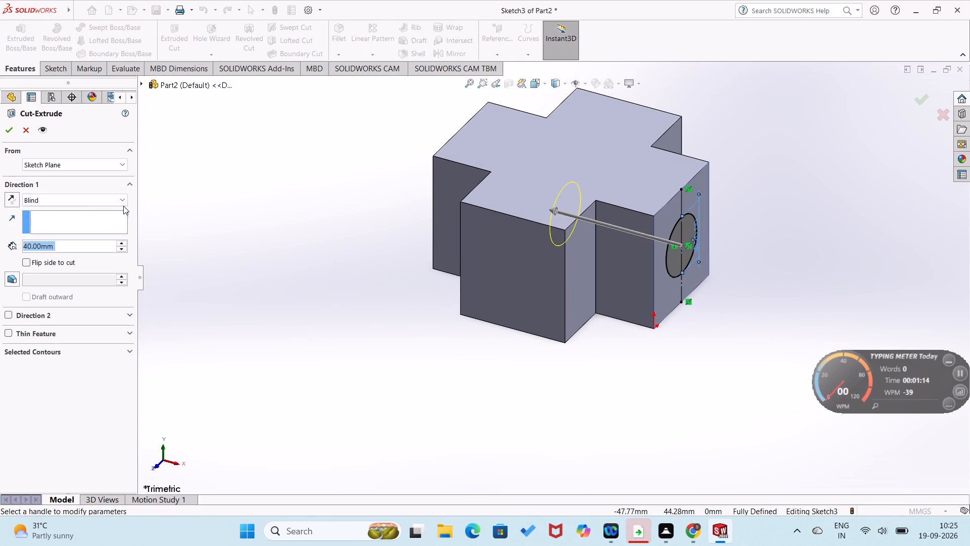
pyautogui.click(123, 199)
pyautogui.click(115, 219)
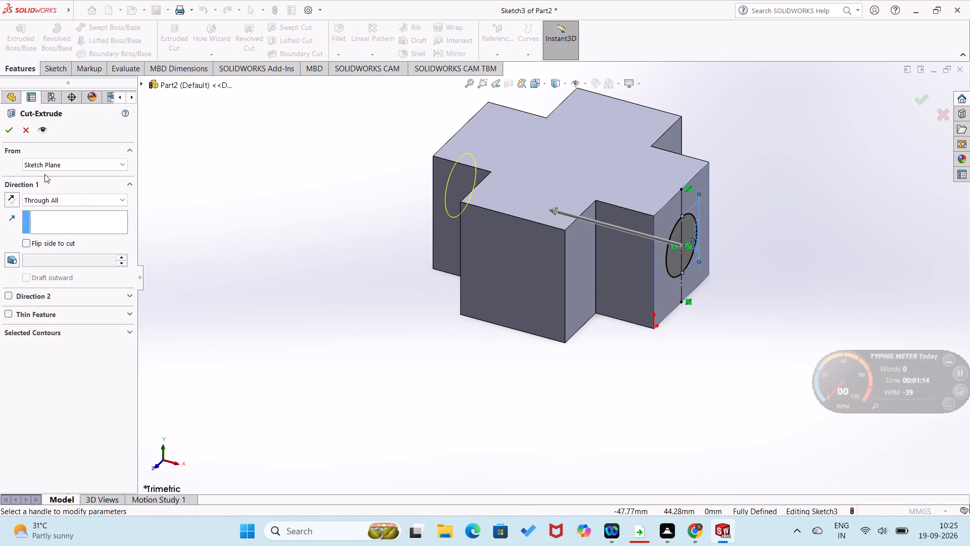
pyautogui.click(11, 130)
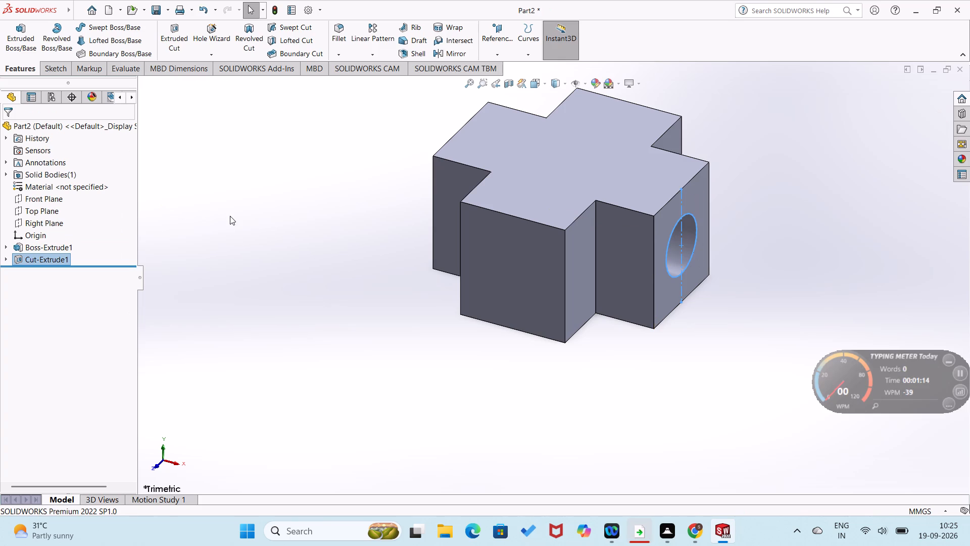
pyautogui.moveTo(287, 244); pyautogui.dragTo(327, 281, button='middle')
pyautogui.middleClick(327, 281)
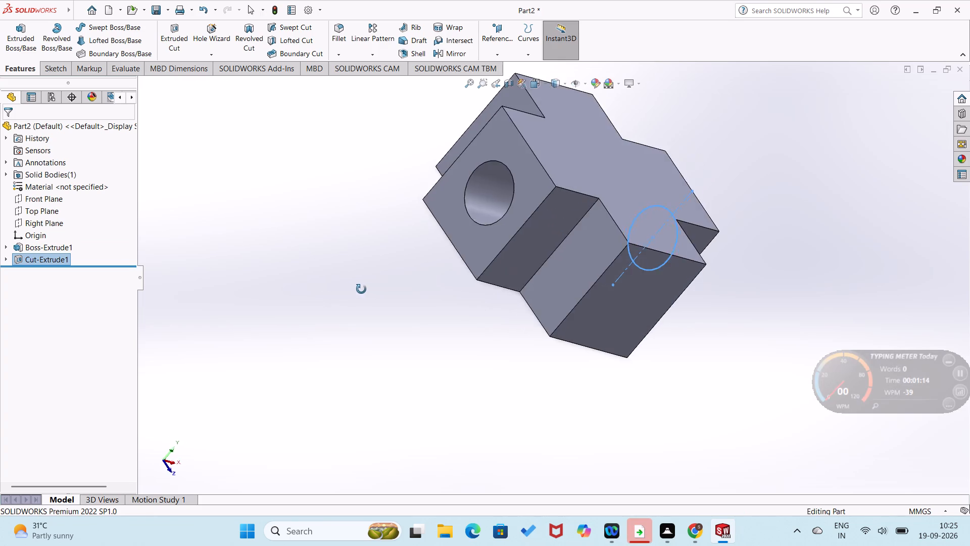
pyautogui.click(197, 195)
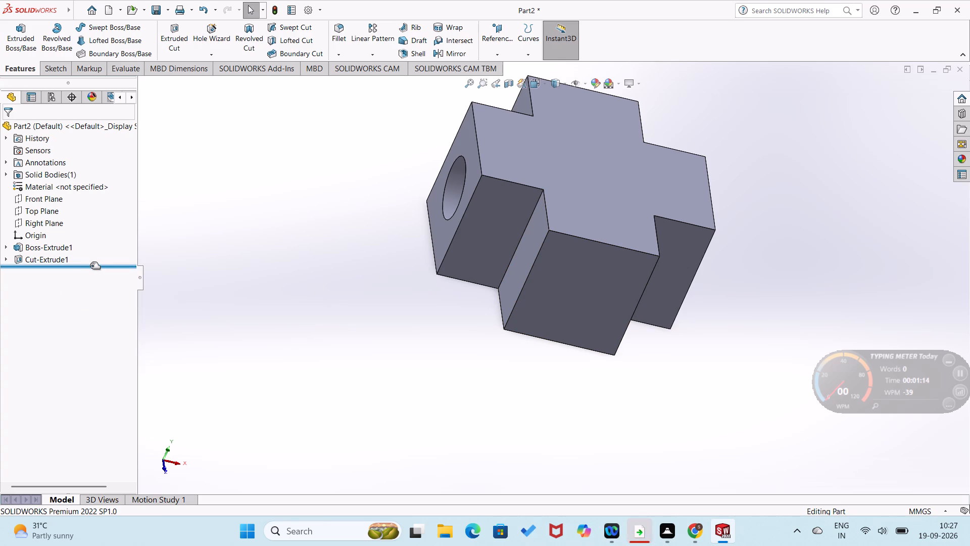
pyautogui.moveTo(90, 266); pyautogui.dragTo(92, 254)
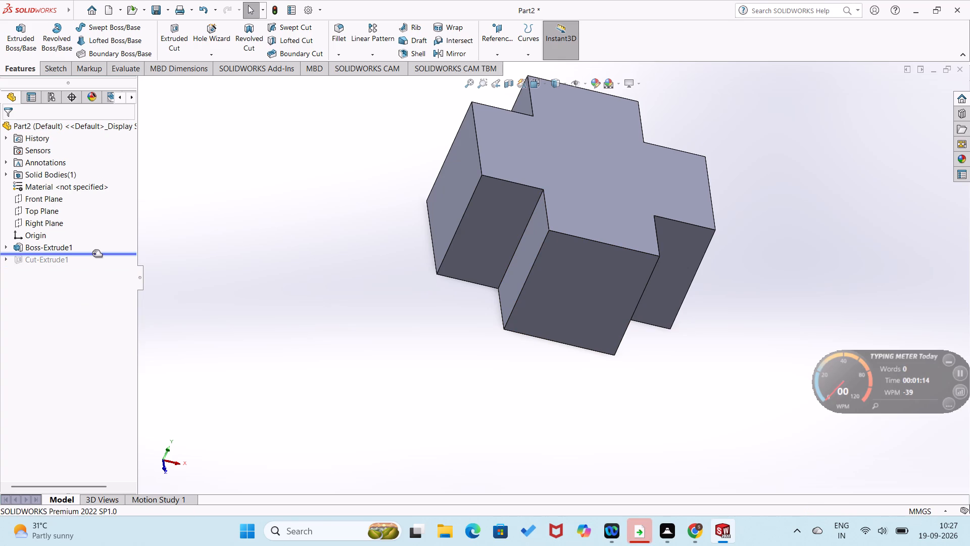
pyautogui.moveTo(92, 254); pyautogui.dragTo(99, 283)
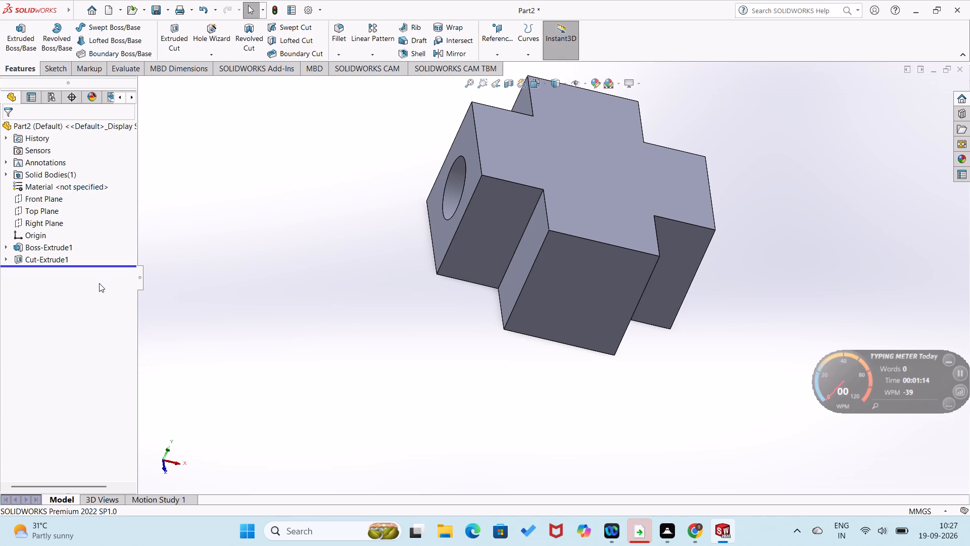
# Undo the through-hole cut, its circle and construction line, and the extrusion, back to the open plus-shaped profile sketch.
pyautogui.hotkey('ctrl', 'z')
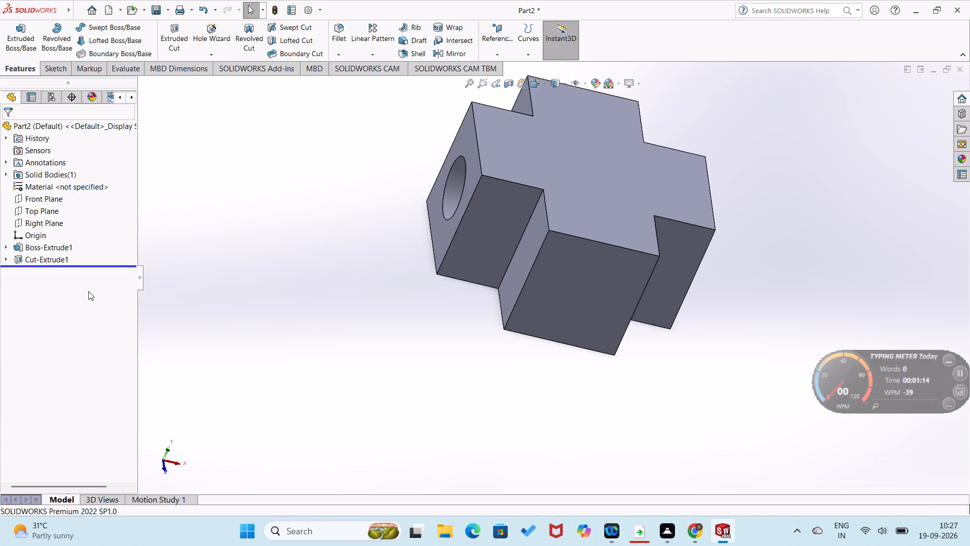
pyautogui.hotkey('ctrl', 'z')
pyautogui.hotkey('ctrl', 'z')
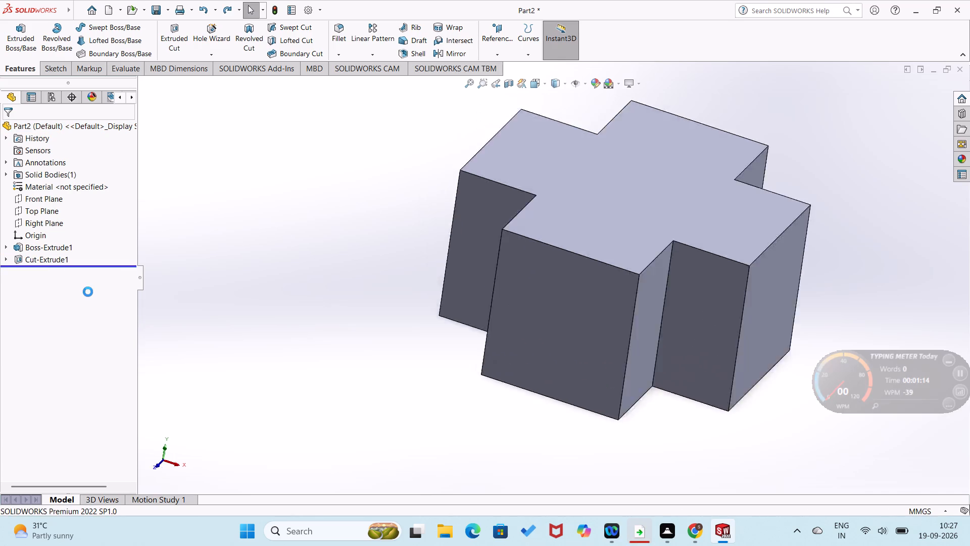
pyautogui.hotkey('ctrl', 'z')
pyautogui.hotkey('ctrl', 'z')
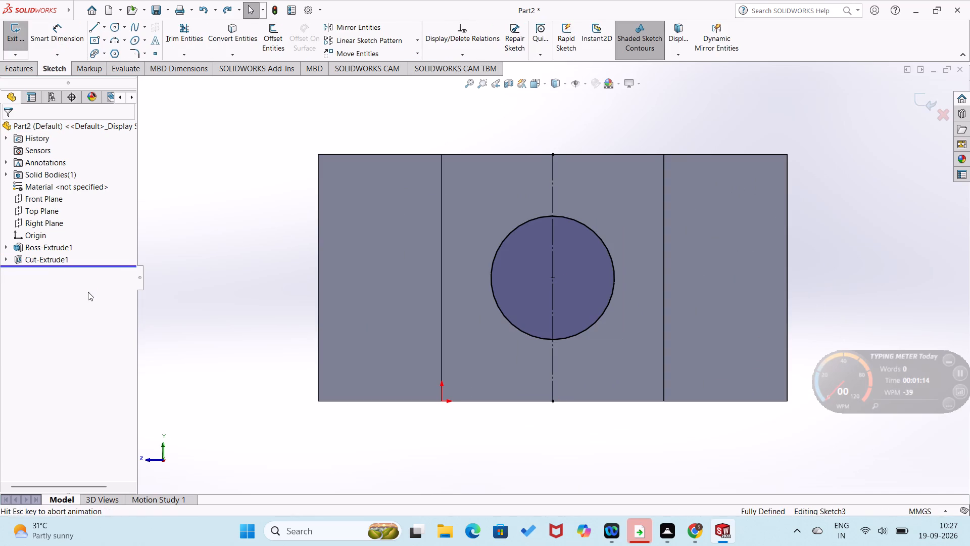
pyautogui.hotkey('ctrl', 'z')
pyautogui.hotkey('ctrl', 'z')
pyautogui.hotkey('ctrl', 'z')
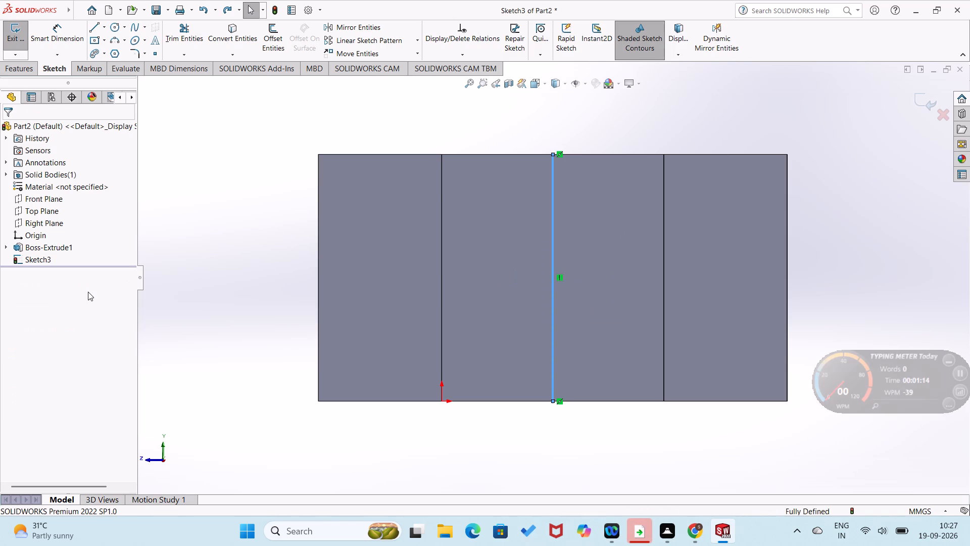
pyautogui.hotkey('ctrl', 'z')
pyautogui.hotkey('ctrl', 'z')
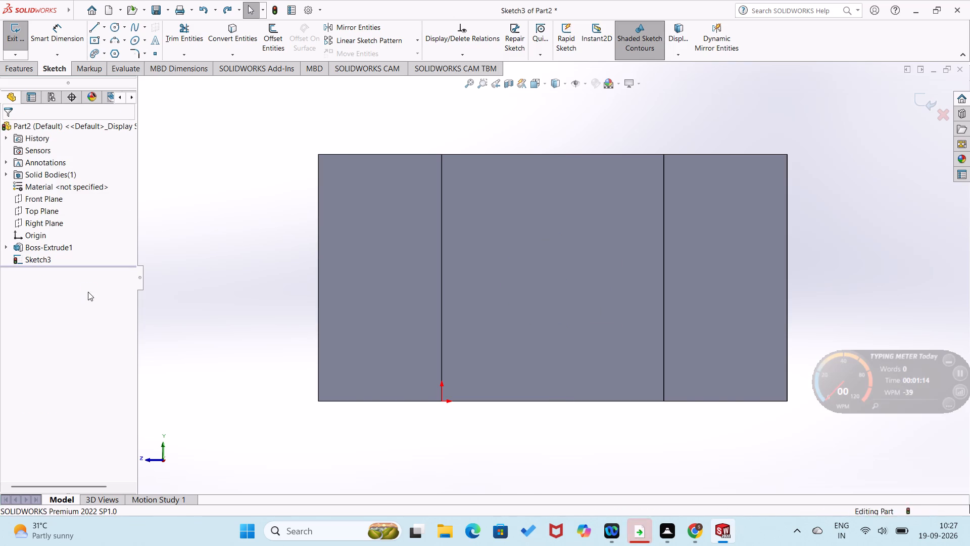
pyautogui.hotkey('ctrl', 'z')
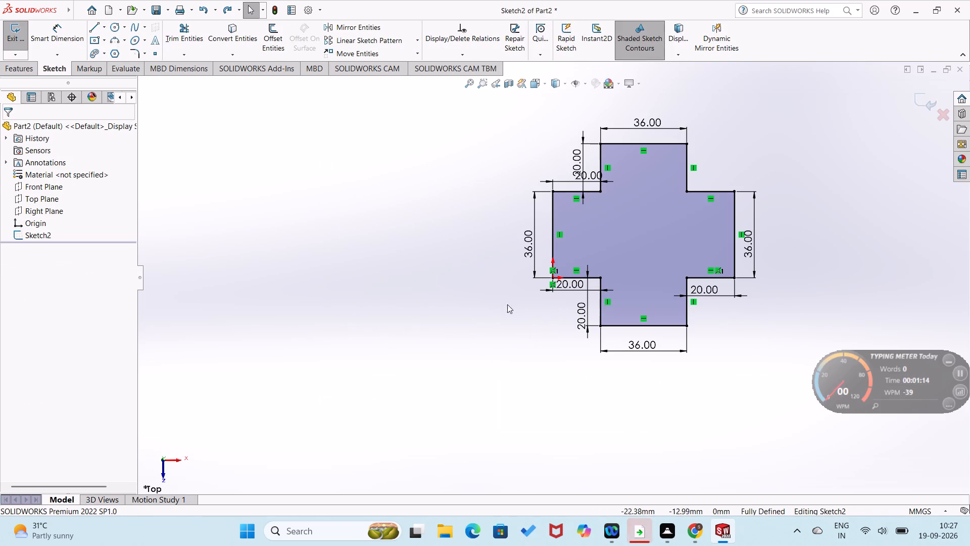
# Delete the plus profile's lower arm with its dimensions, including the bottom edges of the two side arms.
pyautogui.click(569, 289)
pyautogui.press('Delete')
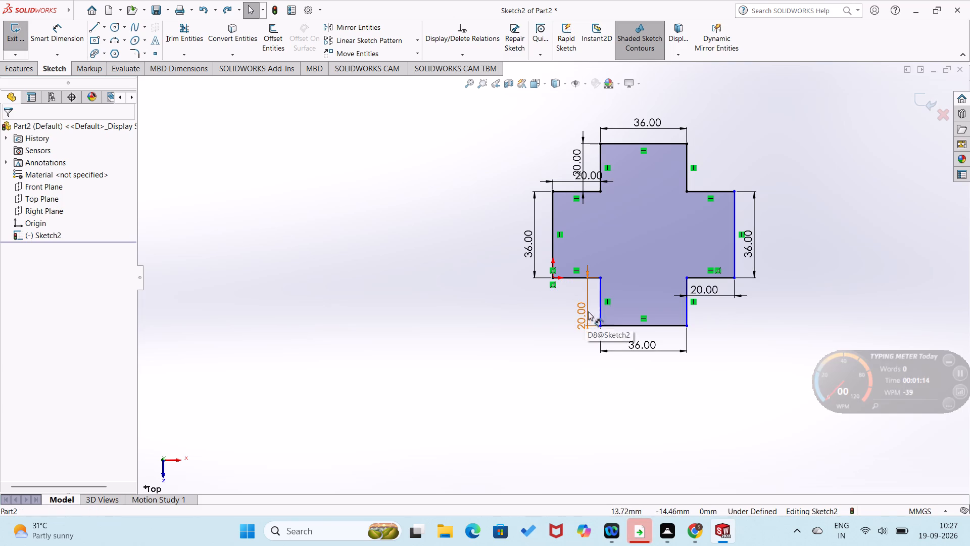
pyautogui.click(602, 308)
pyautogui.press('Delete')
pyautogui.click(611, 325)
pyautogui.press('Delete')
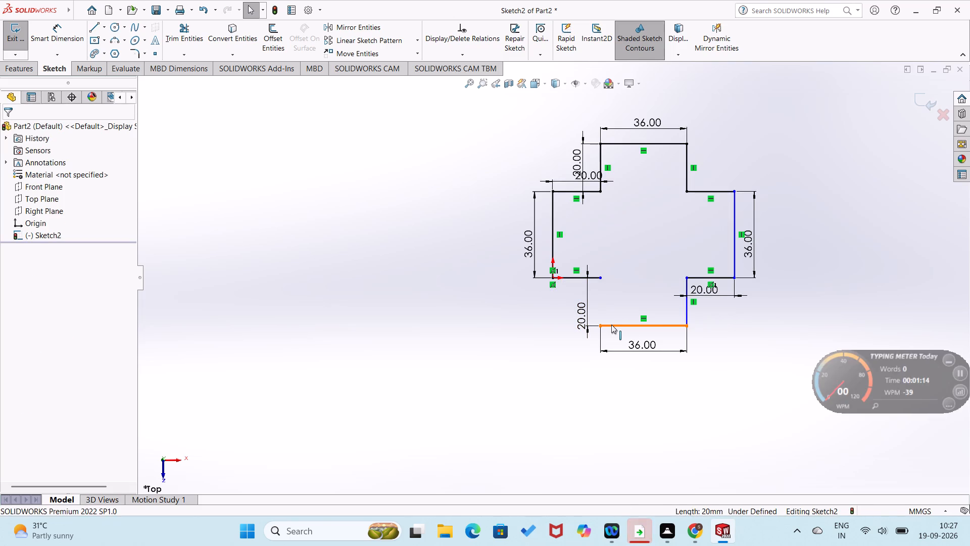
pyautogui.click(686, 285)
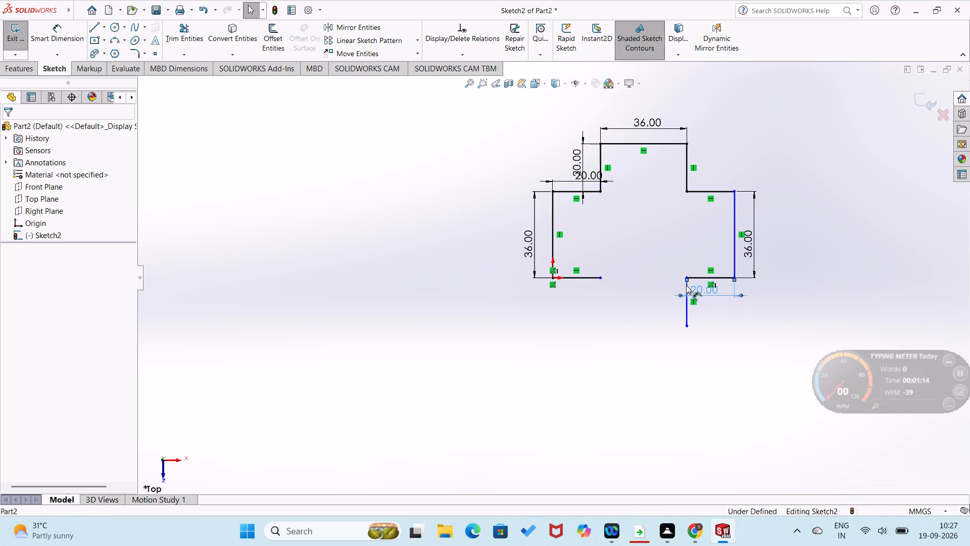
pyautogui.press('Delete')
pyautogui.click(693, 279)
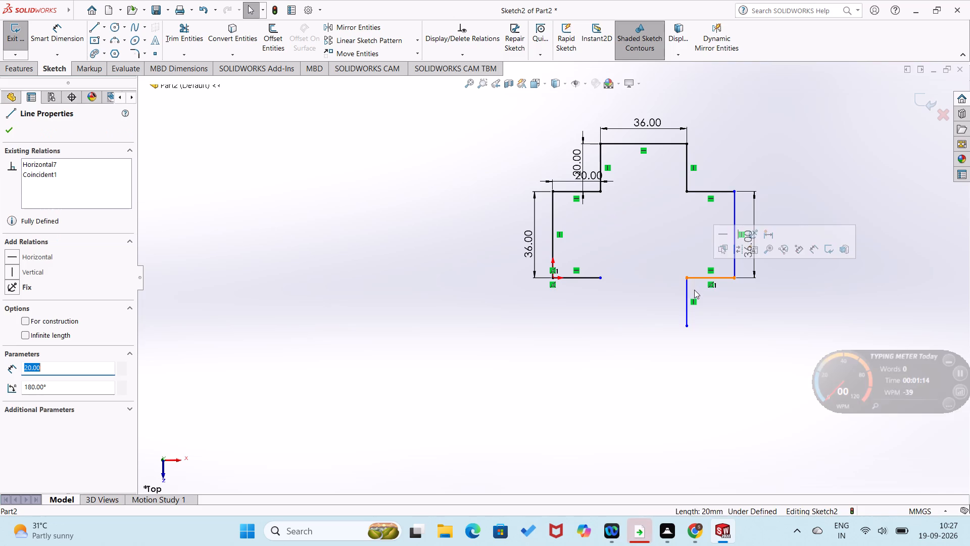
pyautogui.press('Delete')
pyautogui.click(690, 295)
pyautogui.press('Delete')
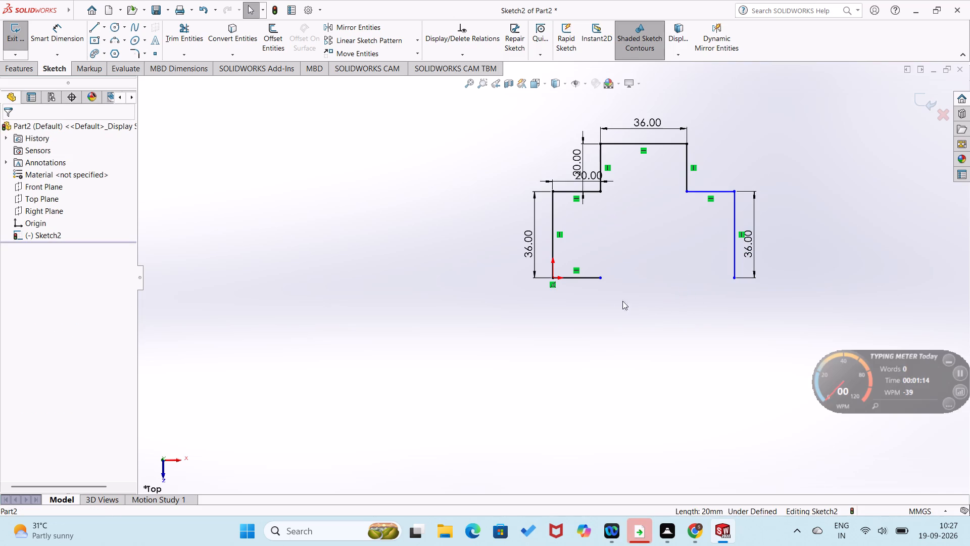
pyautogui.click(588, 278)
pyautogui.press('Delete')
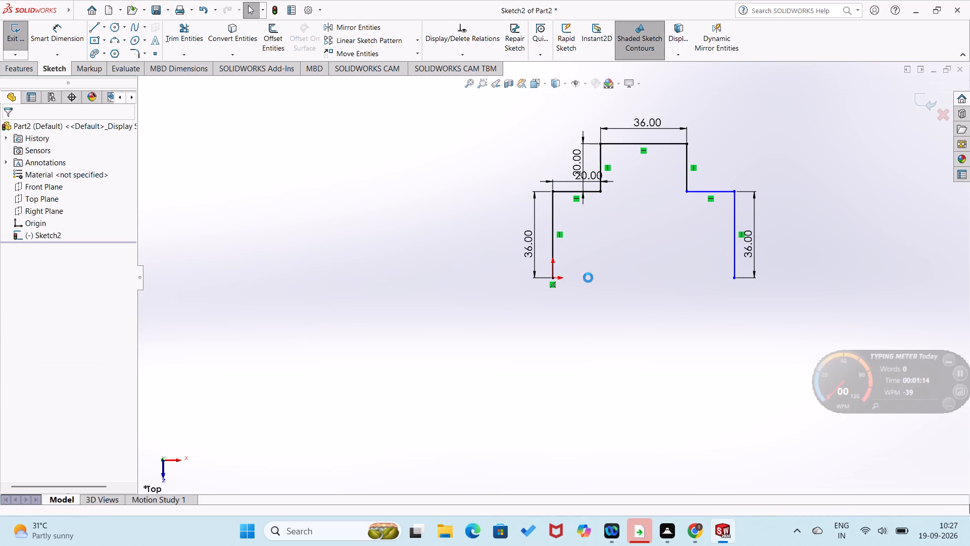
# Close the profile with a horizontal line from the right arm's lower corner to the origin and dimension it at 76 mm.
pyautogui.moveTo(617, 332); pyautogui.dragTo(401, 382, button='right')
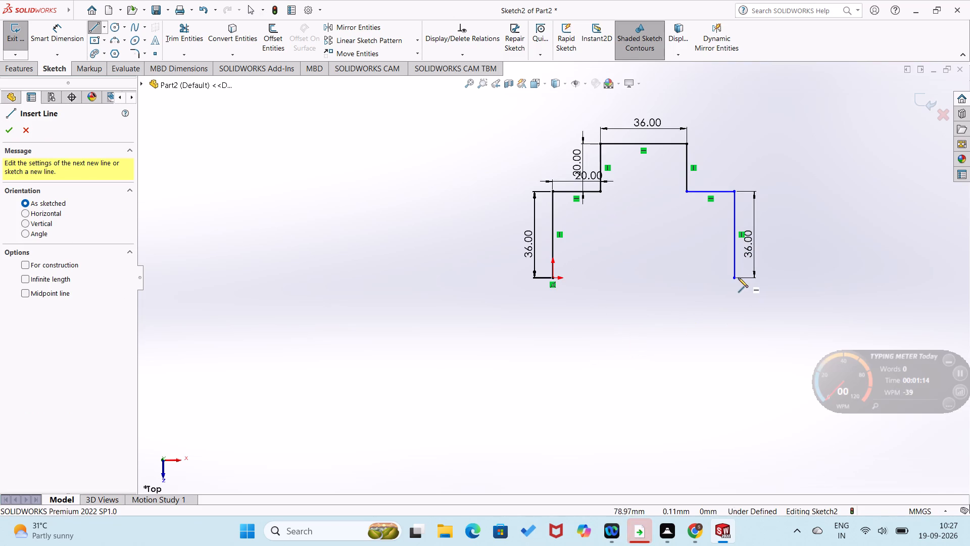
pyautogui.click(735, 278)
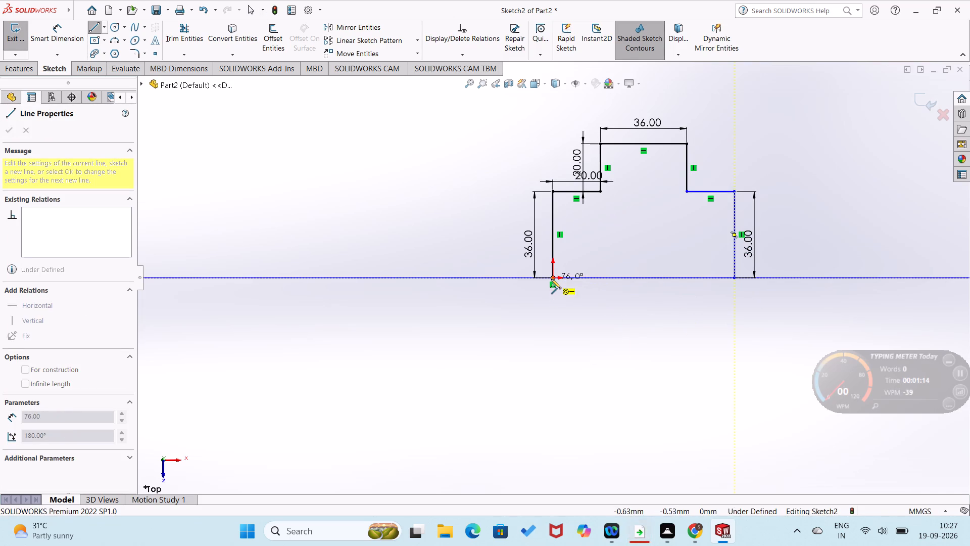
pyautogui.click(551, 279)
pyautogui.moveTo(493, 364); pyautogui.dragTo(495, 224, button='right')
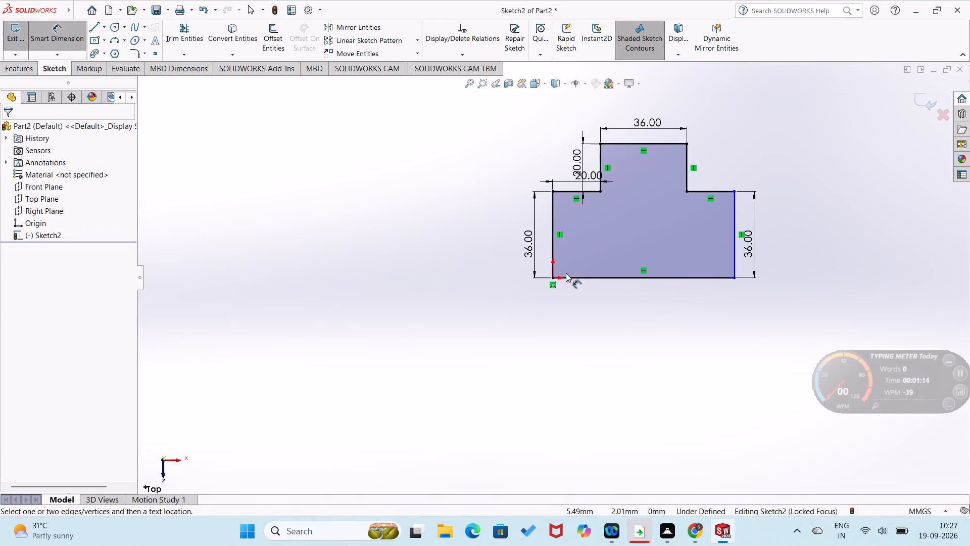
pyautogui.click(583, 275)
pyautogui.click(588, 301)
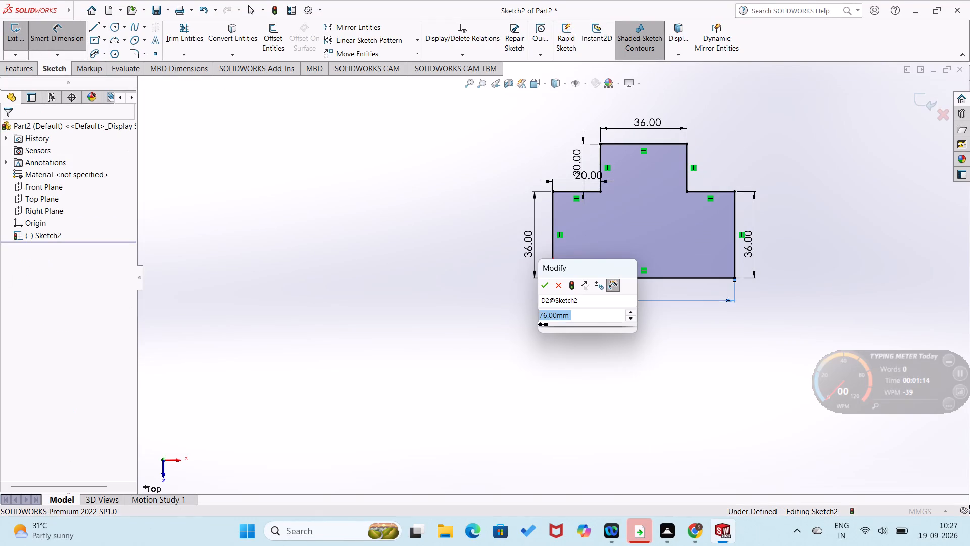
pyautogui.click(547, 285)
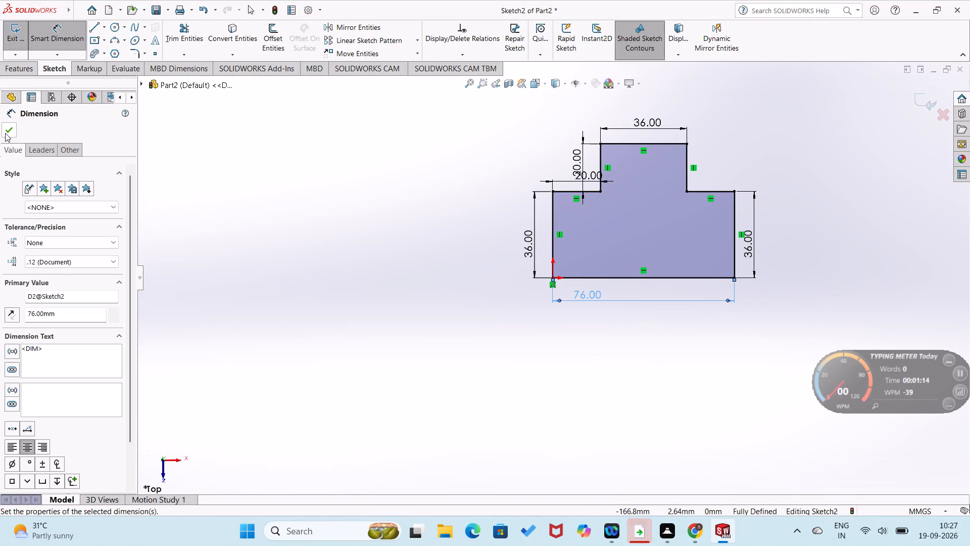
pyautogui.click(5, 133)
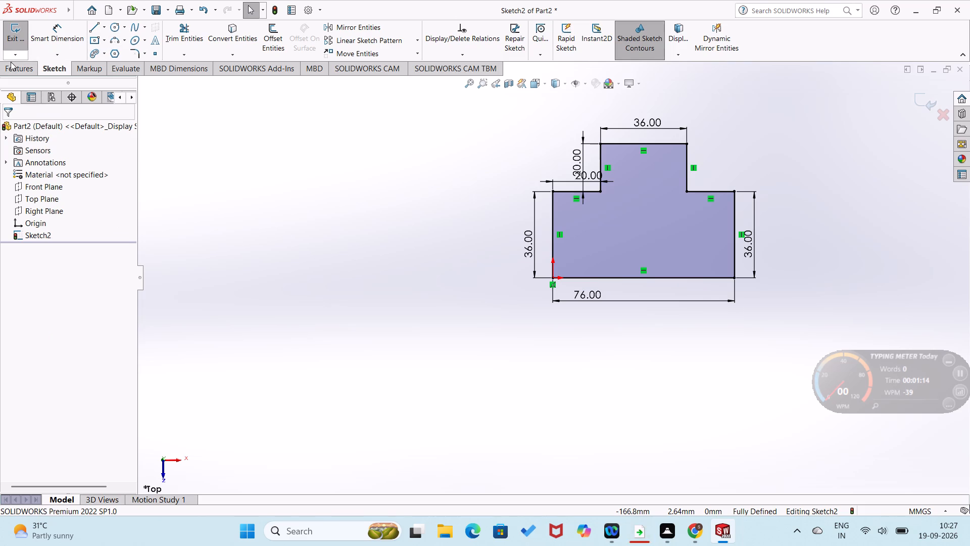
# Extrude the T-shaped profile as a blind boss 40 mm deep.
pyautogui.click(10, 67)
pyautogui.click(15, 43)
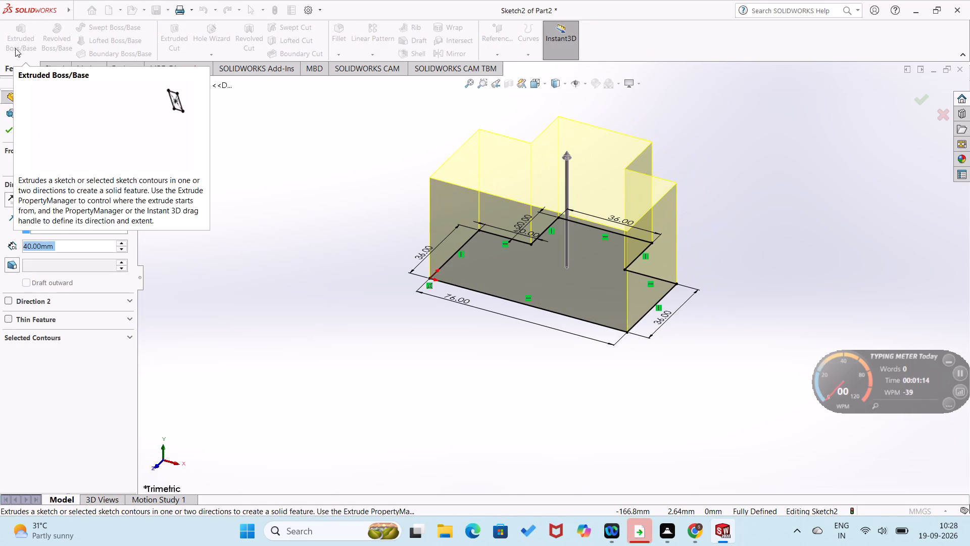
pyautogui.click(6, 132)
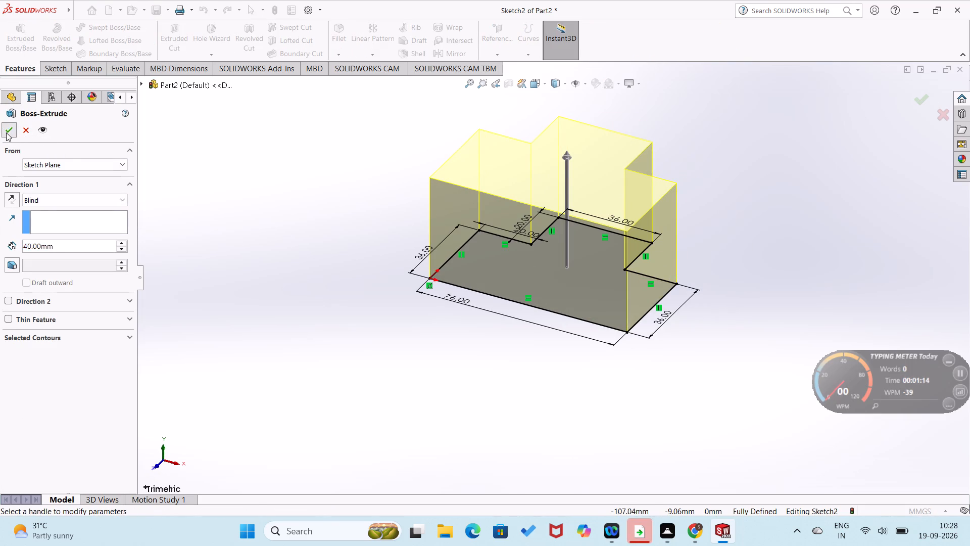
pyautogui.click(261, 205)
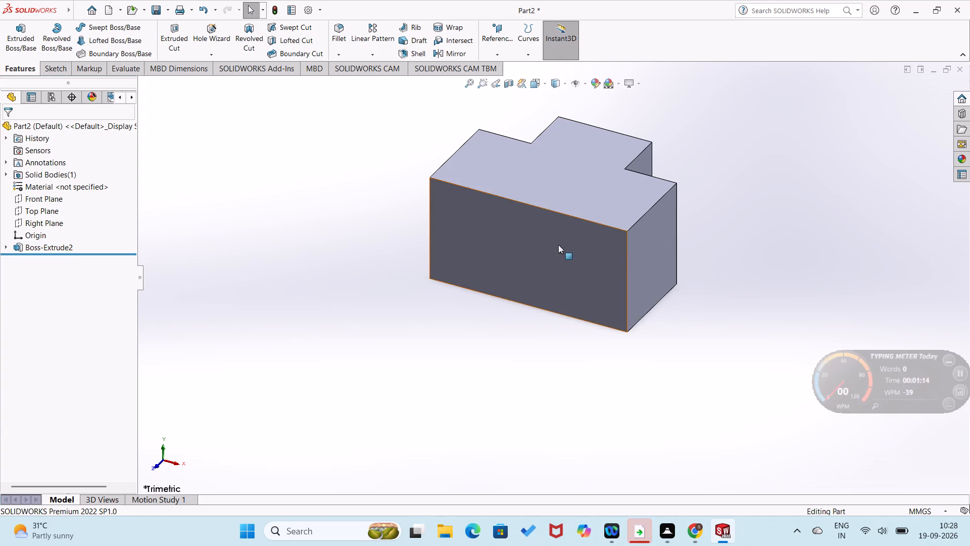
# Sketch a 40 mm vertical construction line on the flat 76 mm wide front face, joining its top and bottom edge midpoints.
pyautogui.rightClick(558, 245)
pyautogui.click(577, 230)
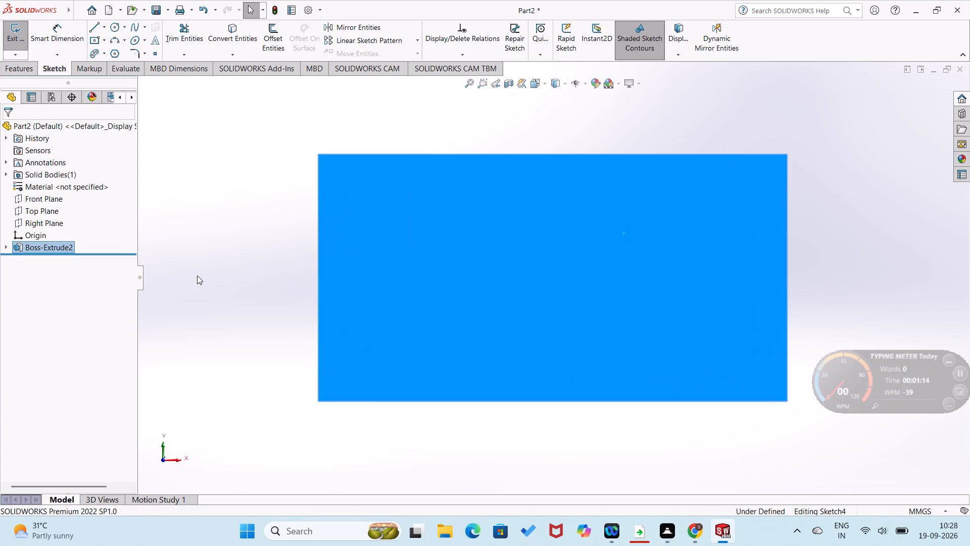
pyautogui.click(197, 276)
pyautogui.moveTo(262, 196); pyautogui.dragTo(156, 257, button='right')
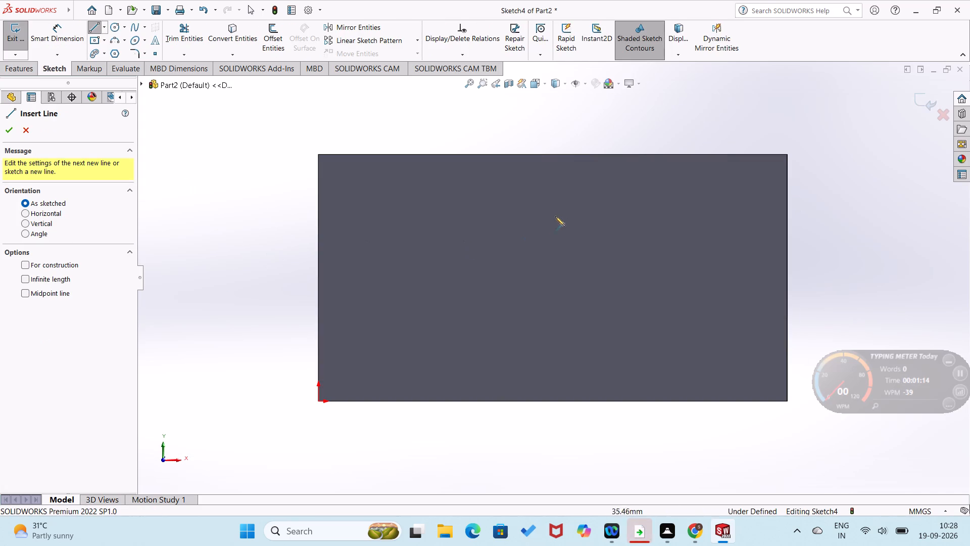
pyautogui.click(555, 154)
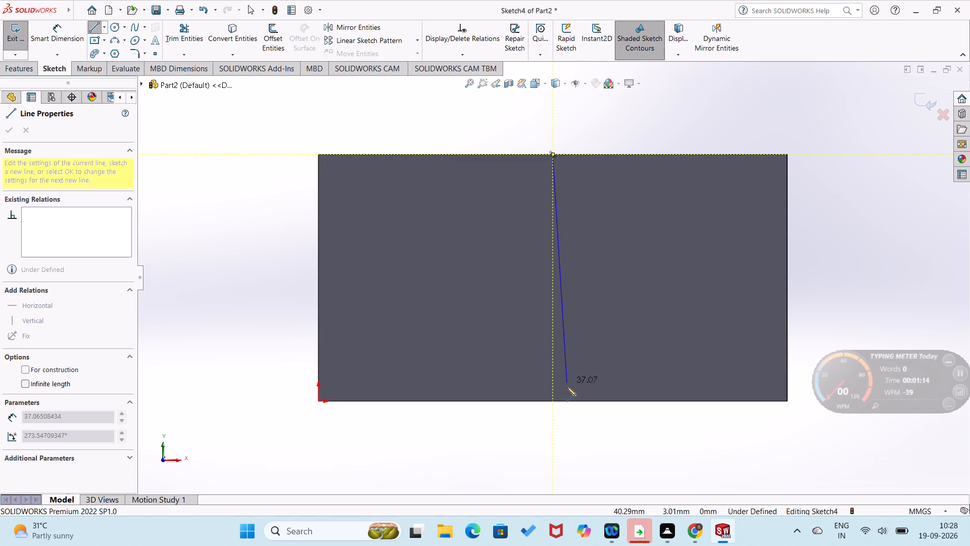
pyautogui.click(552, 403)
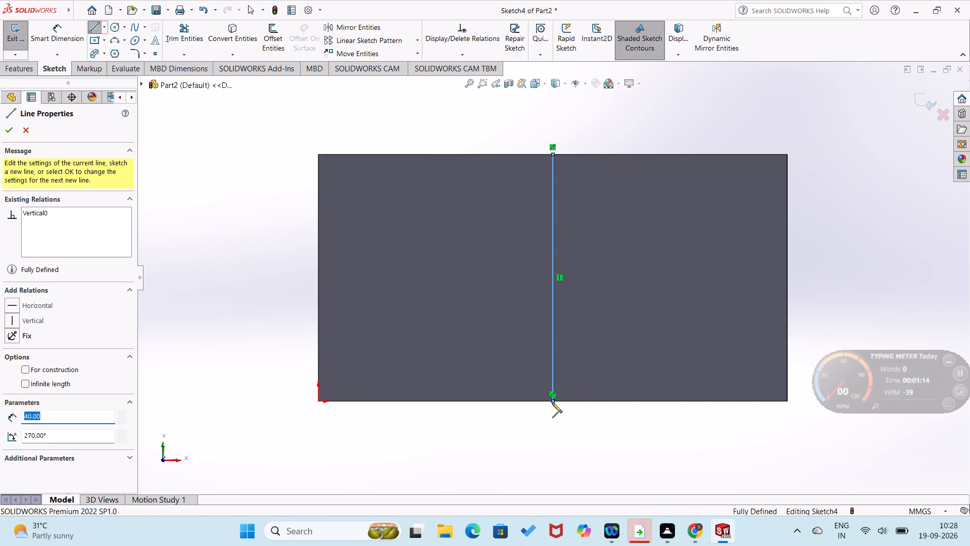
pyautogui.rightClick(547, 434)
pyautogui.click(572, 399)
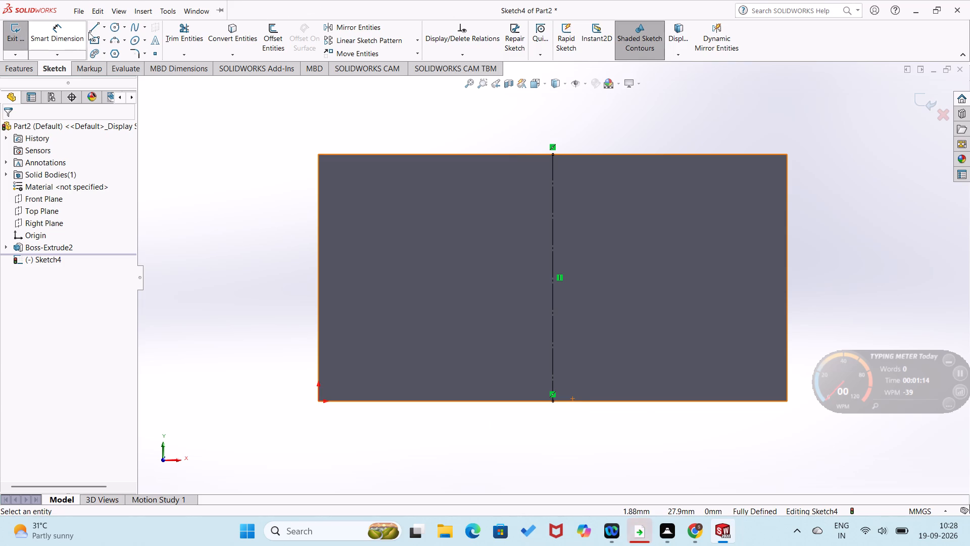
# Draw a circle centred on the construction line's midpoint and set its diameter to 52 mm.
pyautogui.click(115, 28)
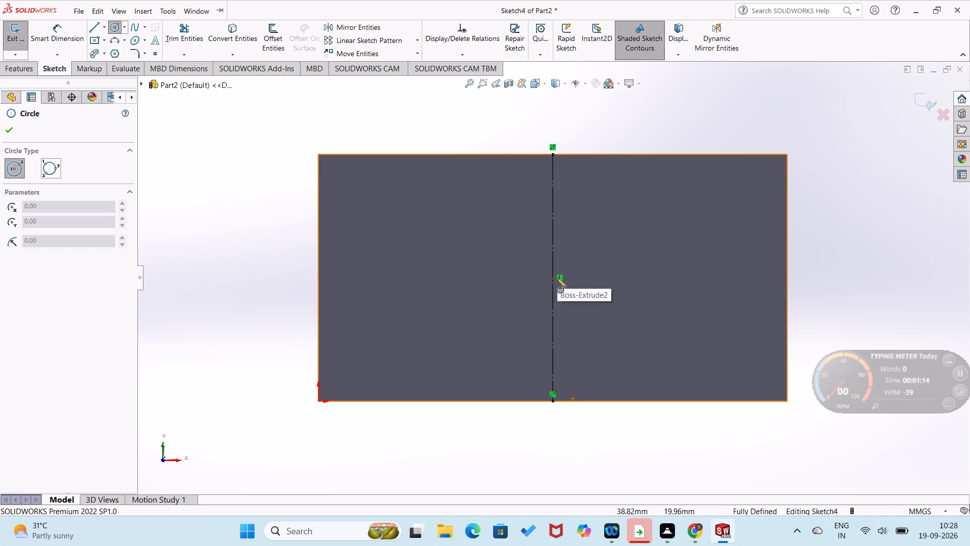
pyautogui.click(552, 277)
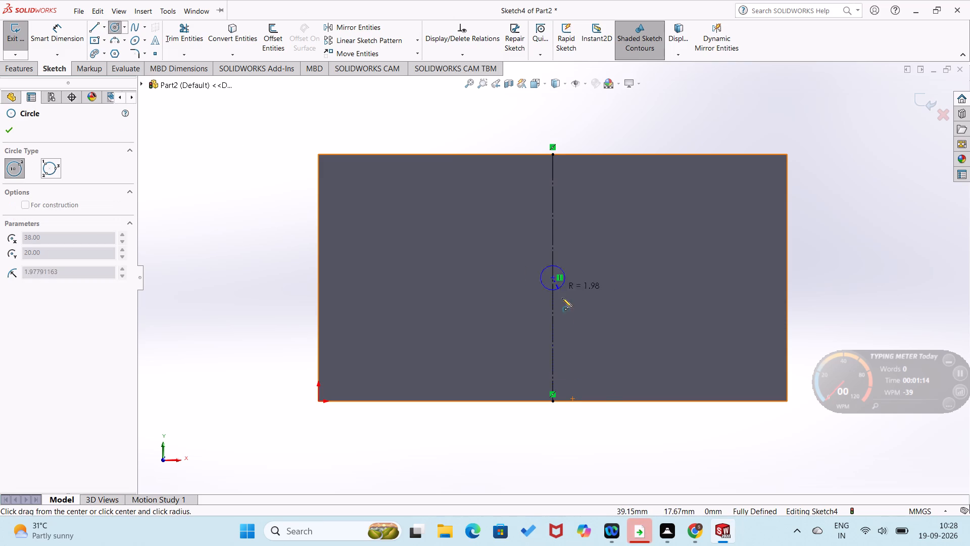
pyautogui.click(591, 348)
pyautogui.moveTo(635, 316); pyautogui.dragTo(646, 246, button='right')
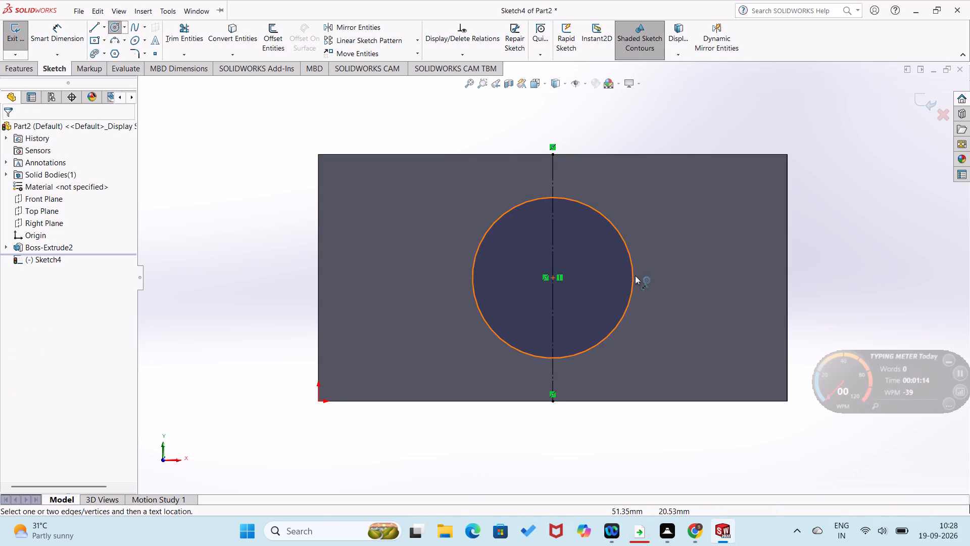
pyautogui.click(633, 278)
pyautogui.click(680, 290)
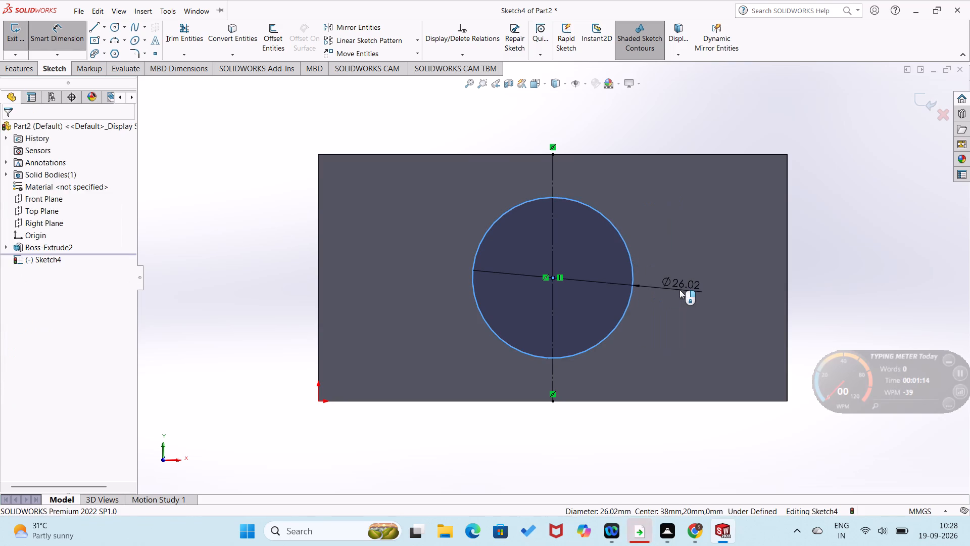
pyautogui.write('52')
pyautogui.press('Return')
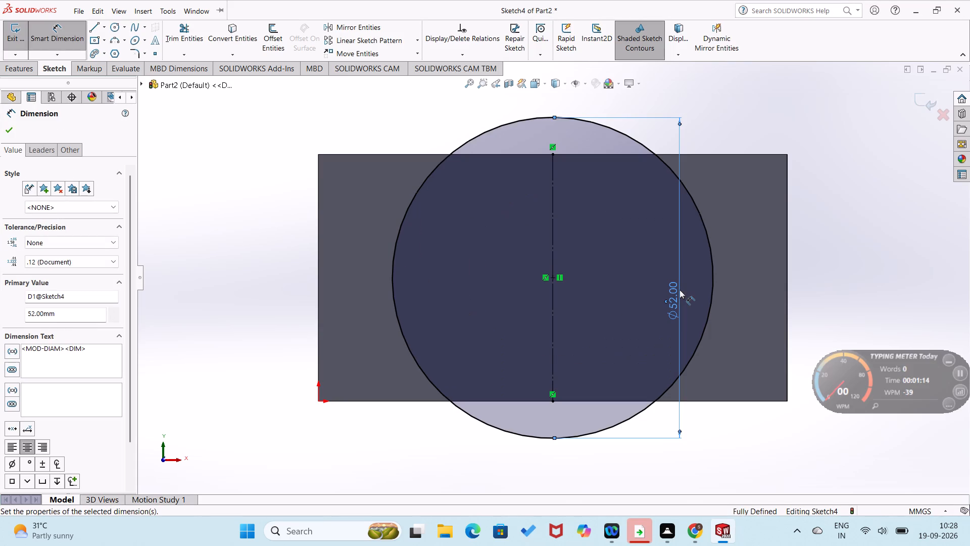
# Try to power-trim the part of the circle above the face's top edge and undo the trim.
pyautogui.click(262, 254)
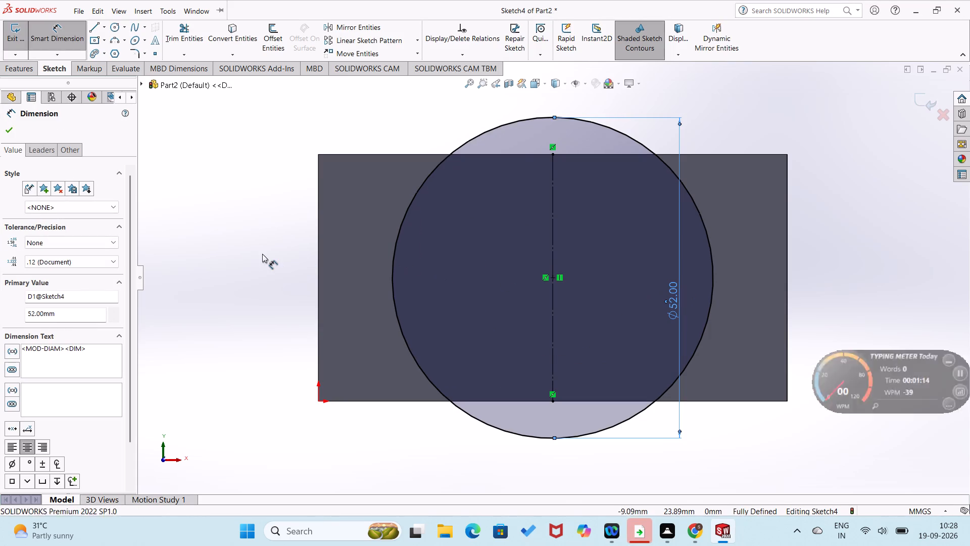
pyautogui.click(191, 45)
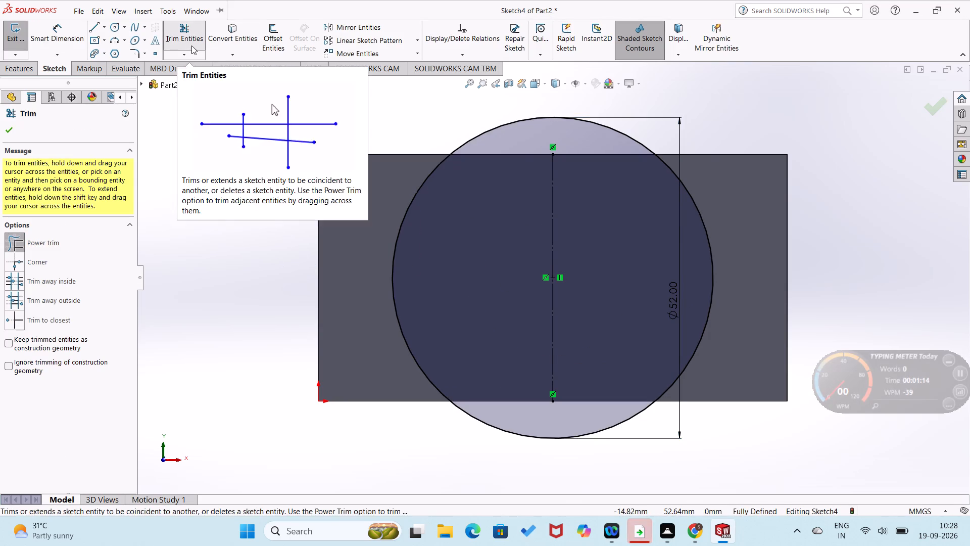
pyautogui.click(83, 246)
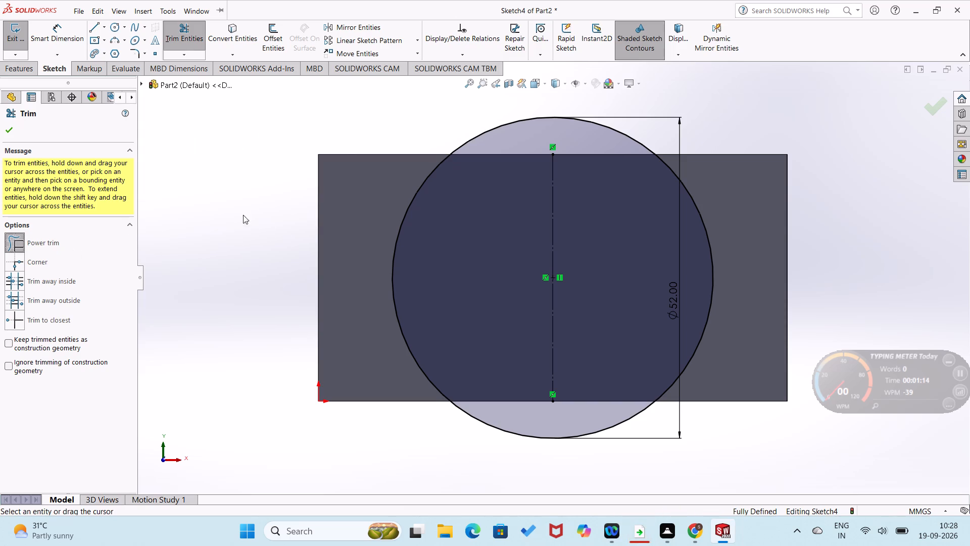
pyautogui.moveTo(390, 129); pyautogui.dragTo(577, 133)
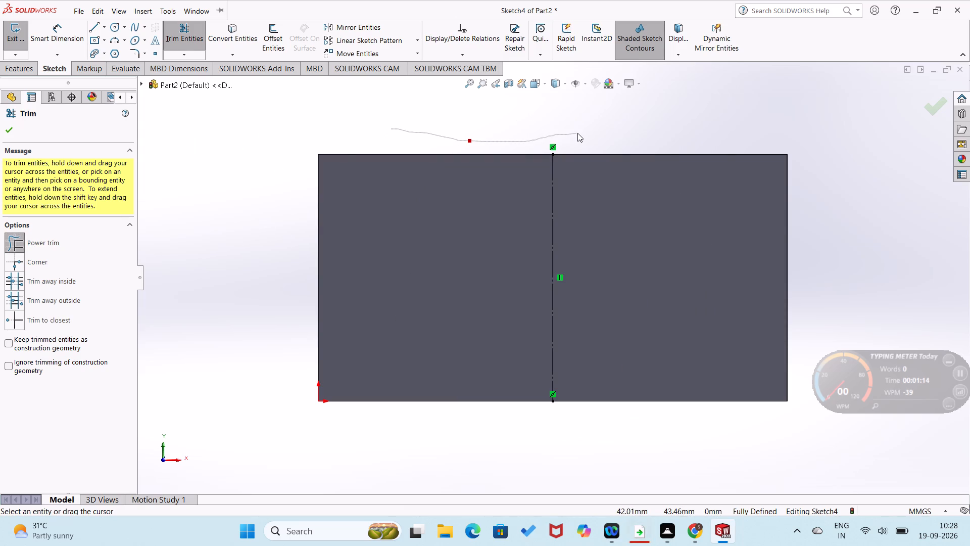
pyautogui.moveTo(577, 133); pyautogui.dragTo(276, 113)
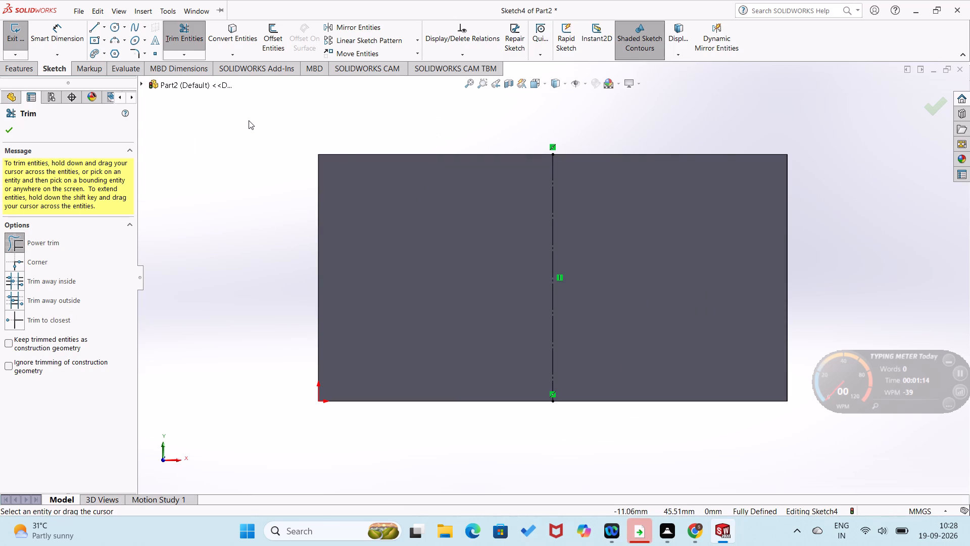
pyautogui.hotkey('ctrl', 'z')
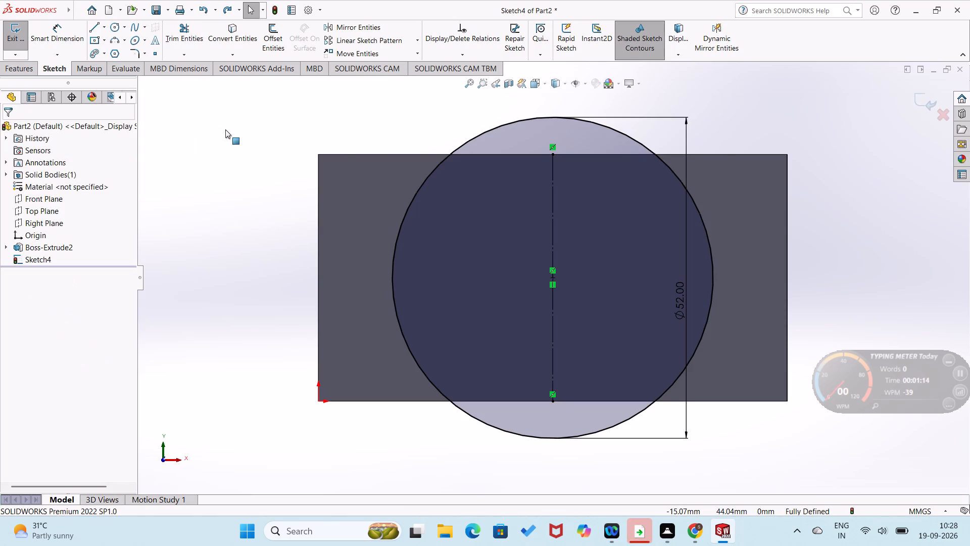
# Draw two horizontal construction lines about 33 mm long along the face's bottom and top edges, between their intersections with the circle.
pyautogui.click(96, 27)
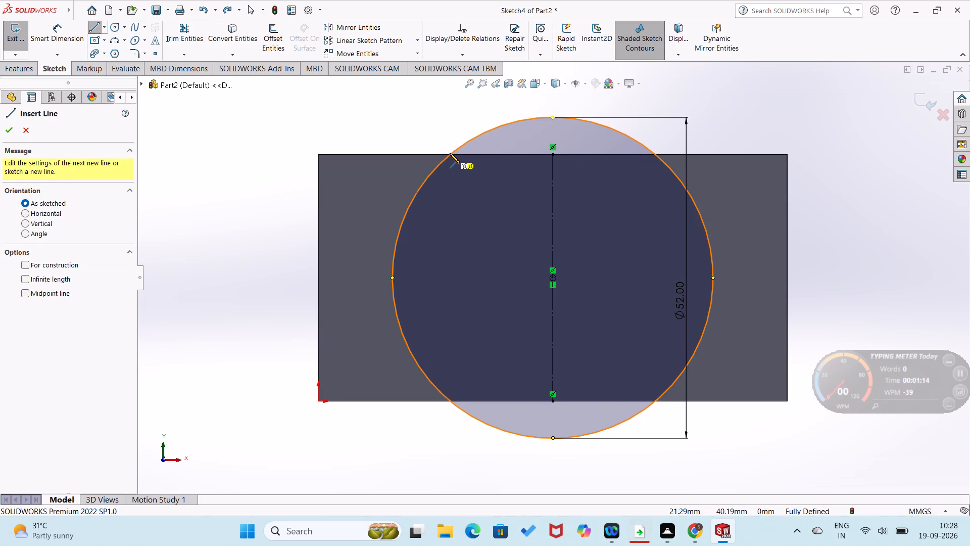
pyautogui.click(451, 400)
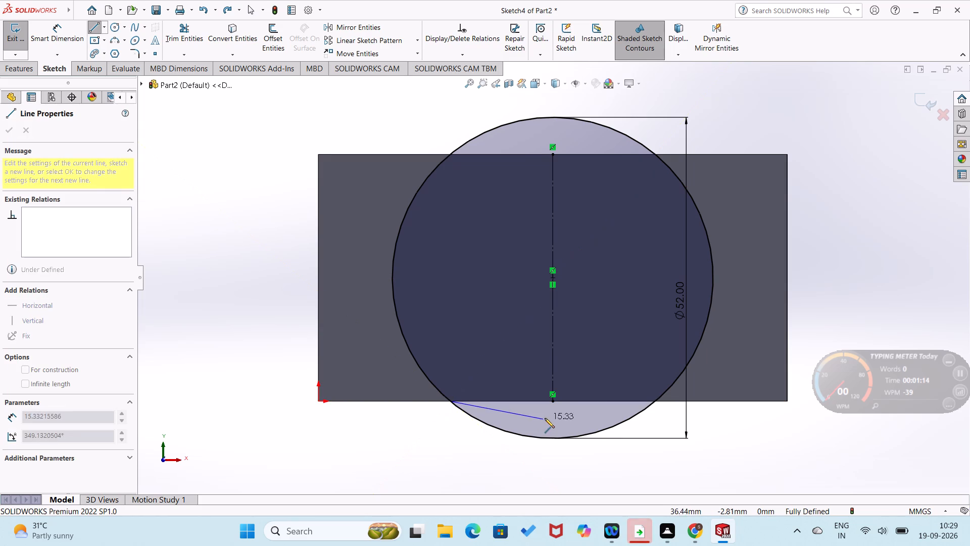
pyautogui.click(655, 400)
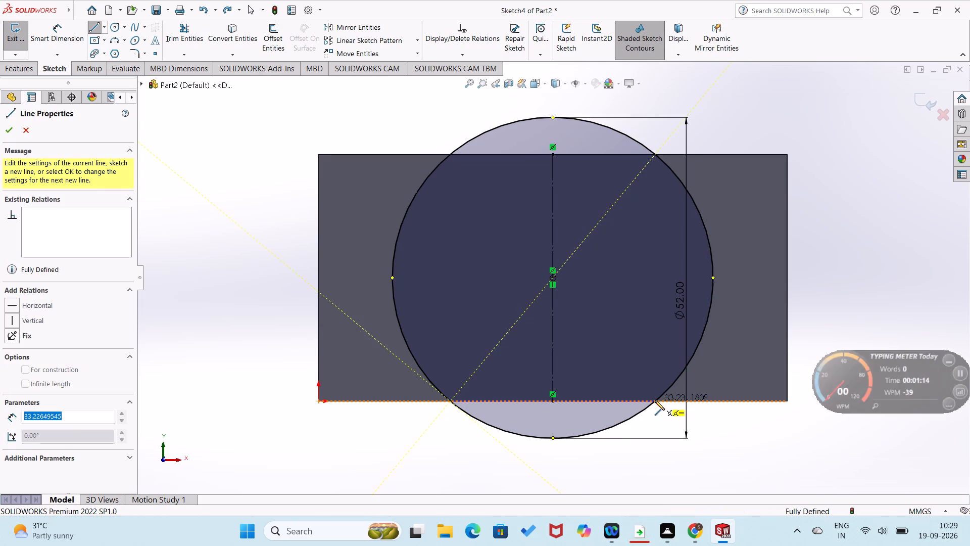
pyautogui.rightClick(655, 400)
pyautogui.click(678, 386)
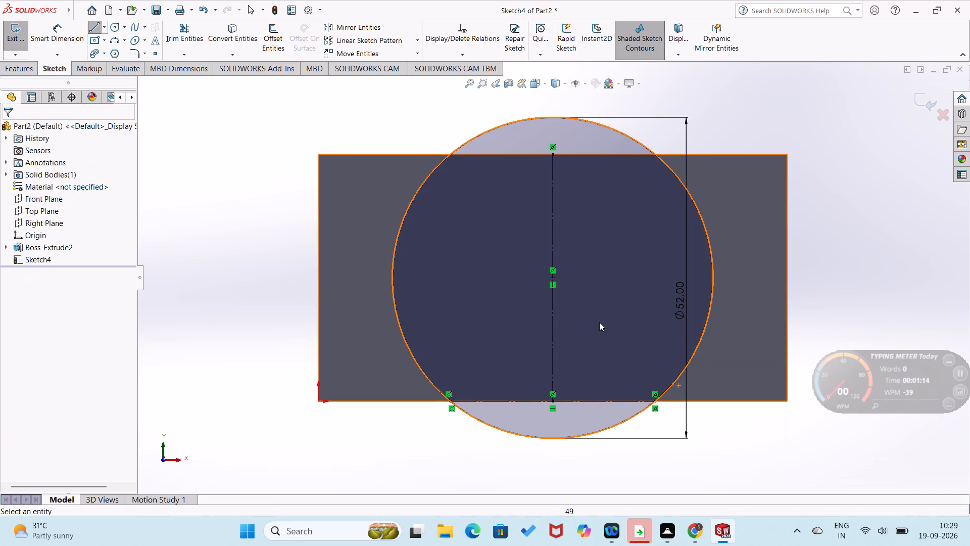
pyautogui.moveTo(344, 123); pyautogui.dragTo(221, 194, button='right')
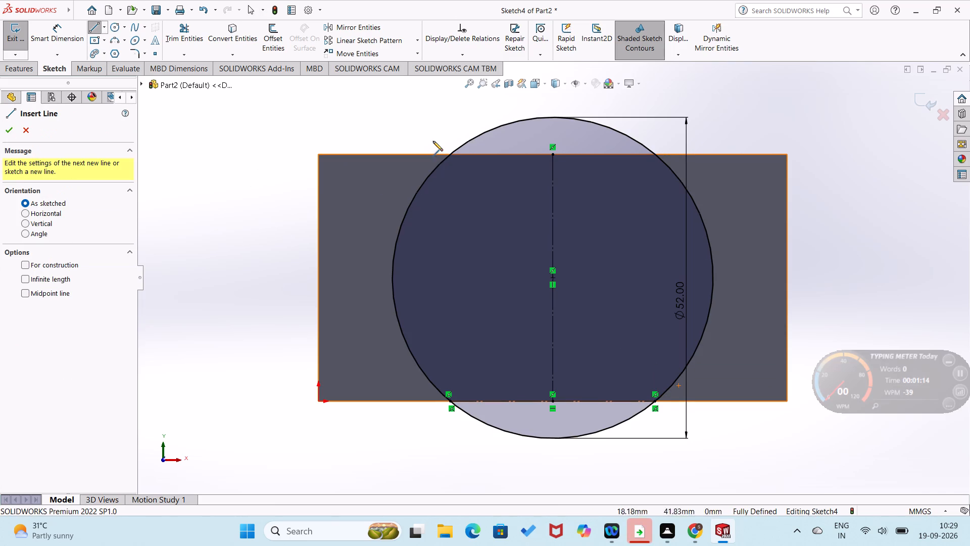
pyautogui.click(450, 153)
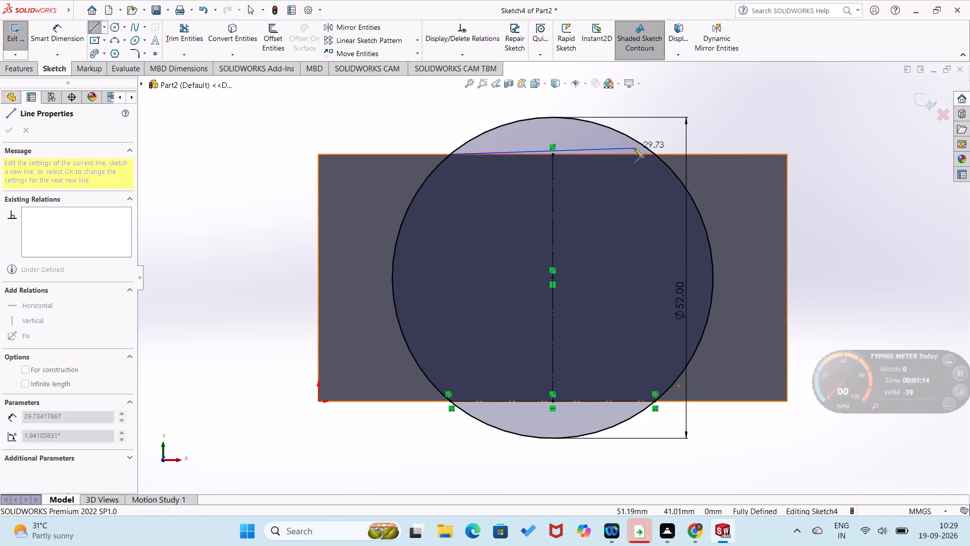
pyautogui.click(654, 155)
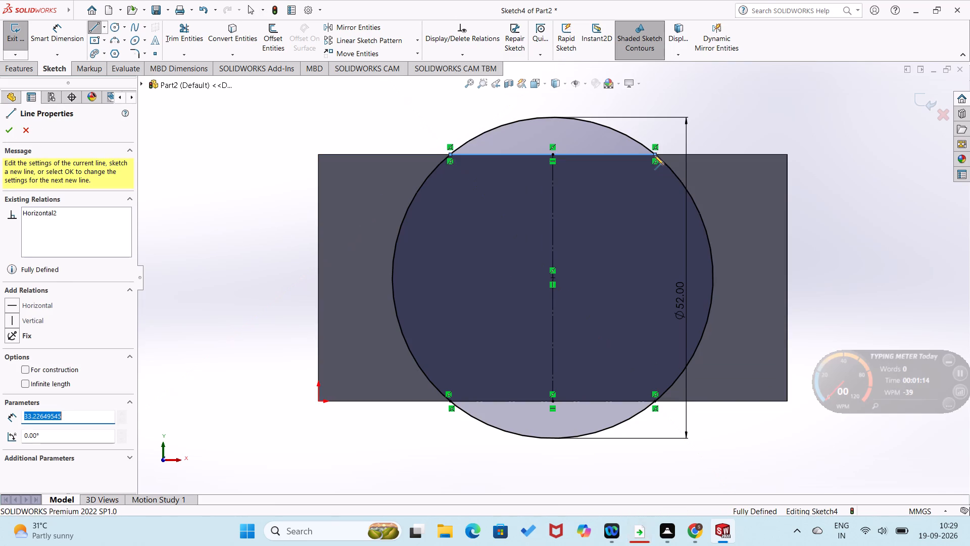
pyautogui.rightClick(654, 155)
pyautogui.click(677, 142)
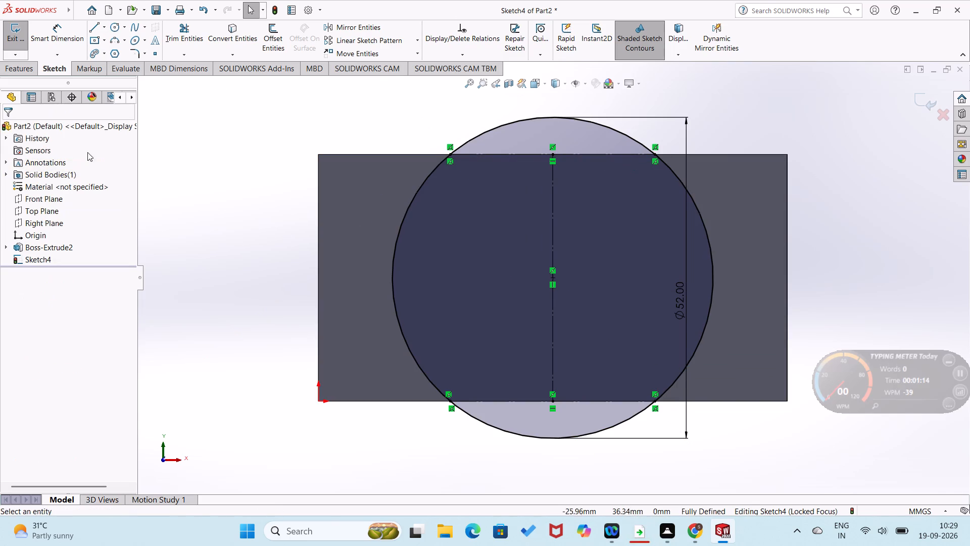
# Power-trim the circle's portions above and below the block face, leaving only the two side arcs.
pyautogui.click(197, 43)
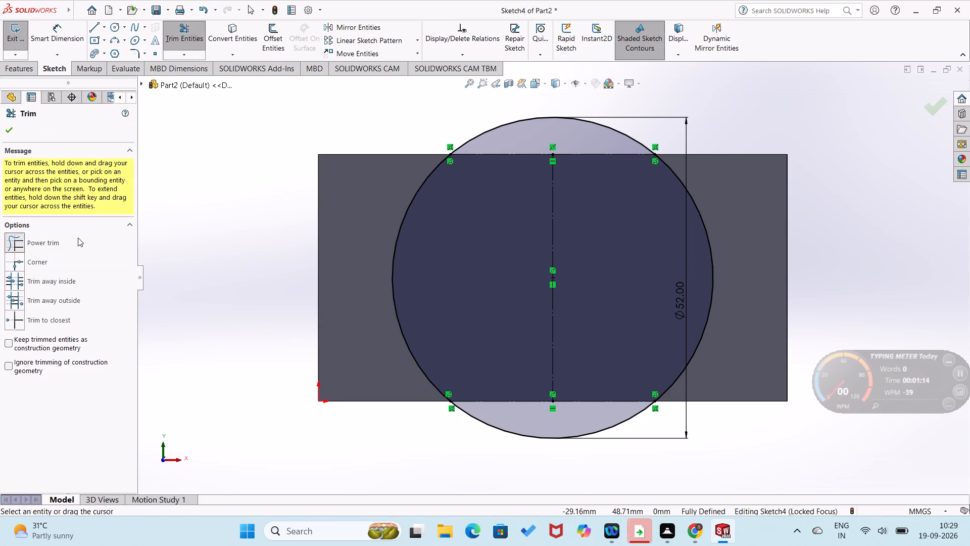
pyautogui.click(19, 243)
pyautogui.moveTo(413, 123); pyautogui.dragTo(433, 125)
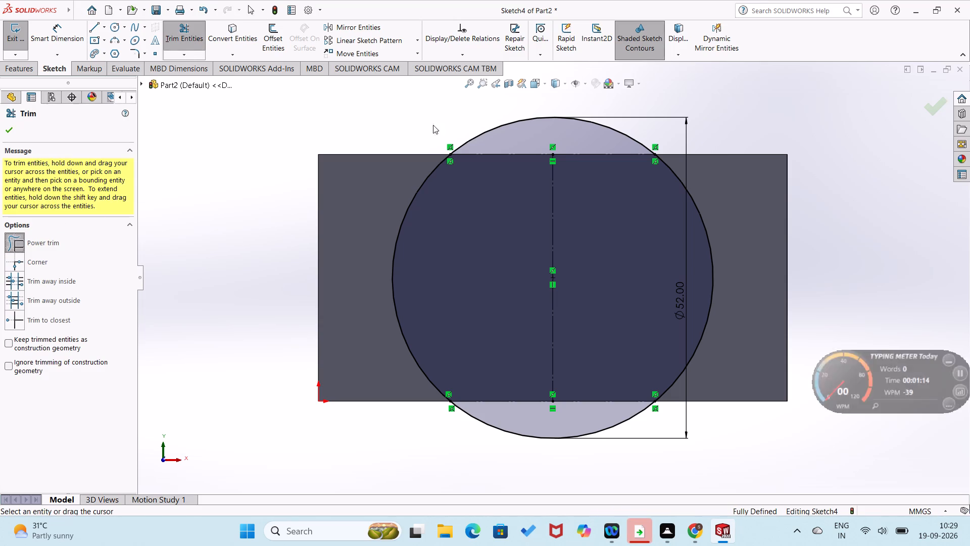
pyautogui.moveTo(433, 125); pyautogui.dragTo(718, 116)
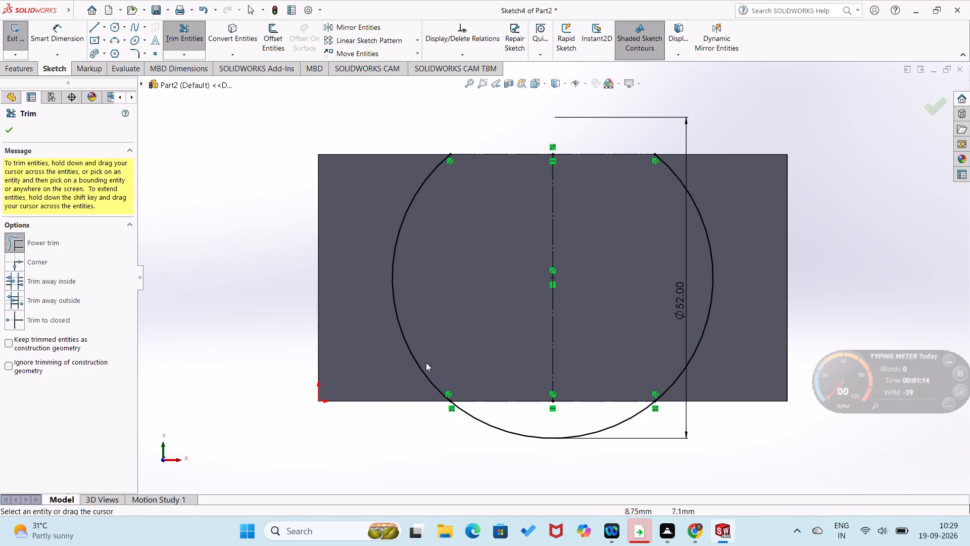
pyautogui.moveTo(397, 417); pyautogui.dragTo(708, 427)
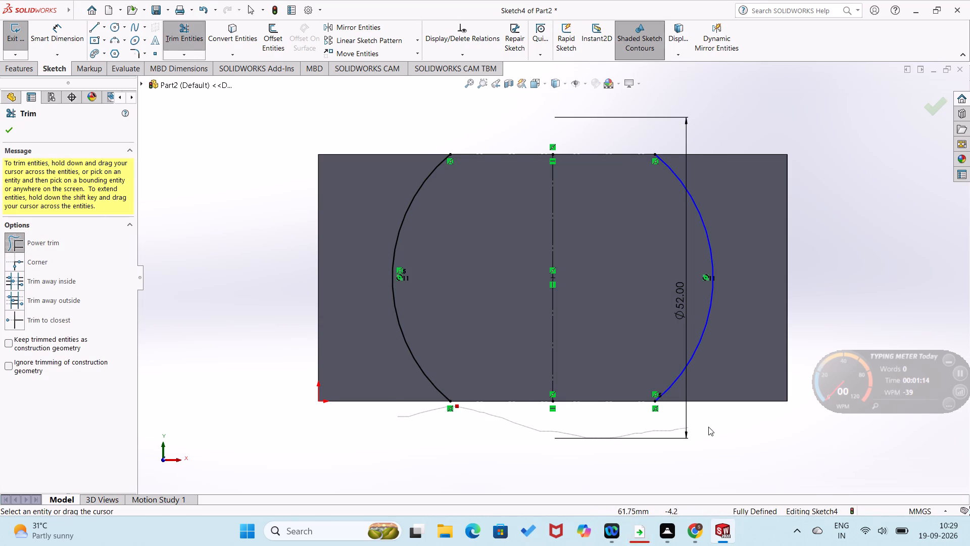
pyautogui.moveTo(708, 427); pyautogui.dragTo(711, 425)
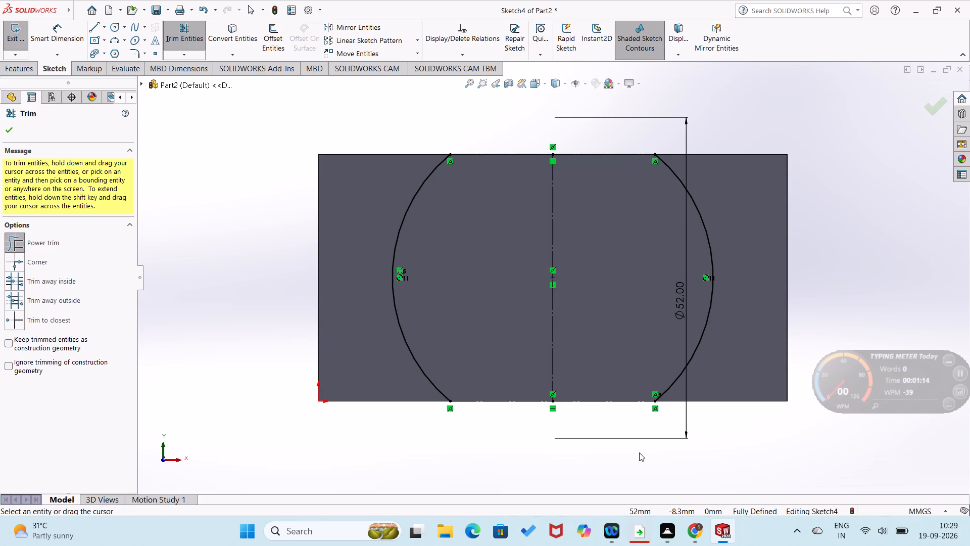
pyautogui.click(5, 131)
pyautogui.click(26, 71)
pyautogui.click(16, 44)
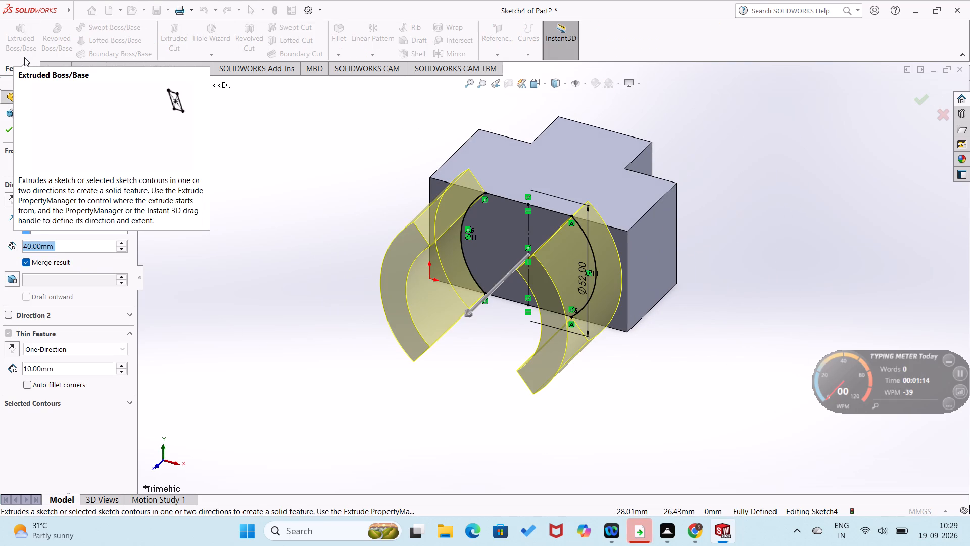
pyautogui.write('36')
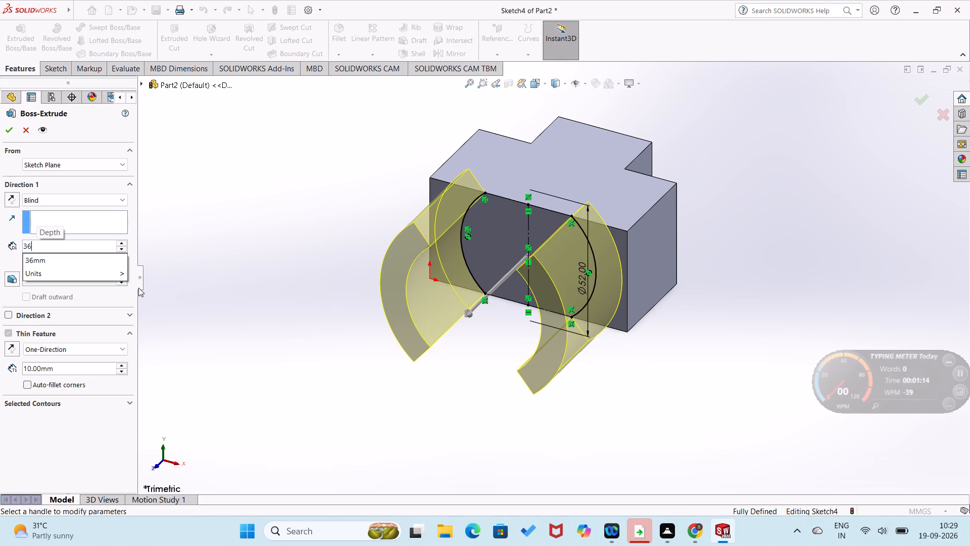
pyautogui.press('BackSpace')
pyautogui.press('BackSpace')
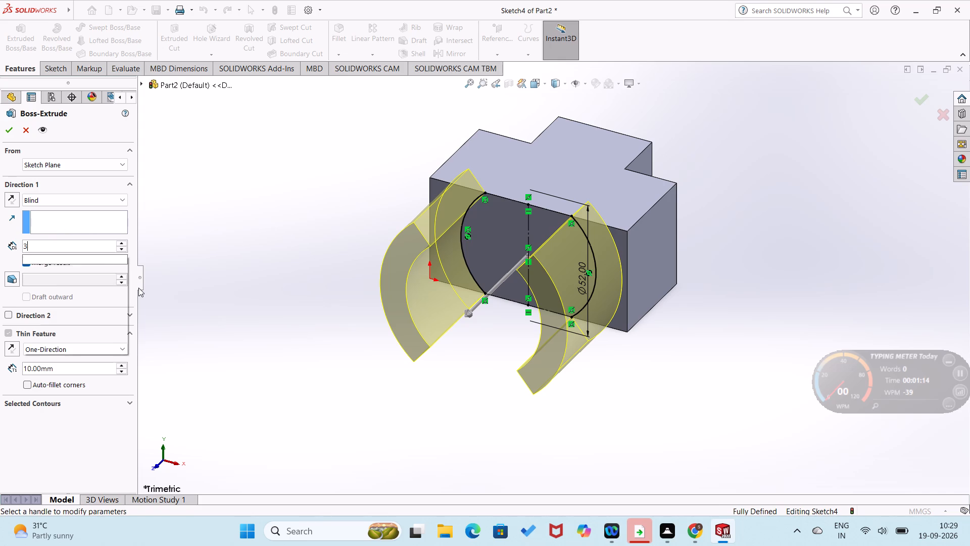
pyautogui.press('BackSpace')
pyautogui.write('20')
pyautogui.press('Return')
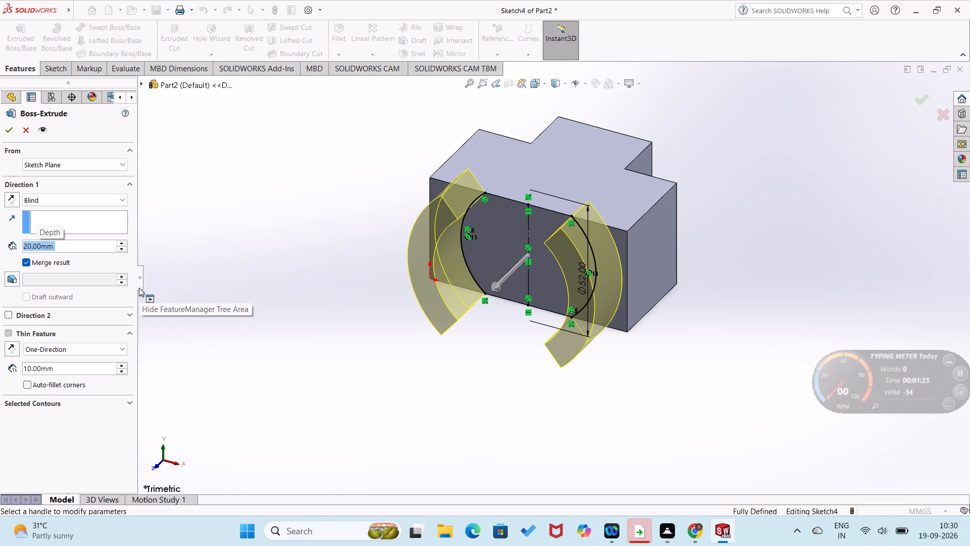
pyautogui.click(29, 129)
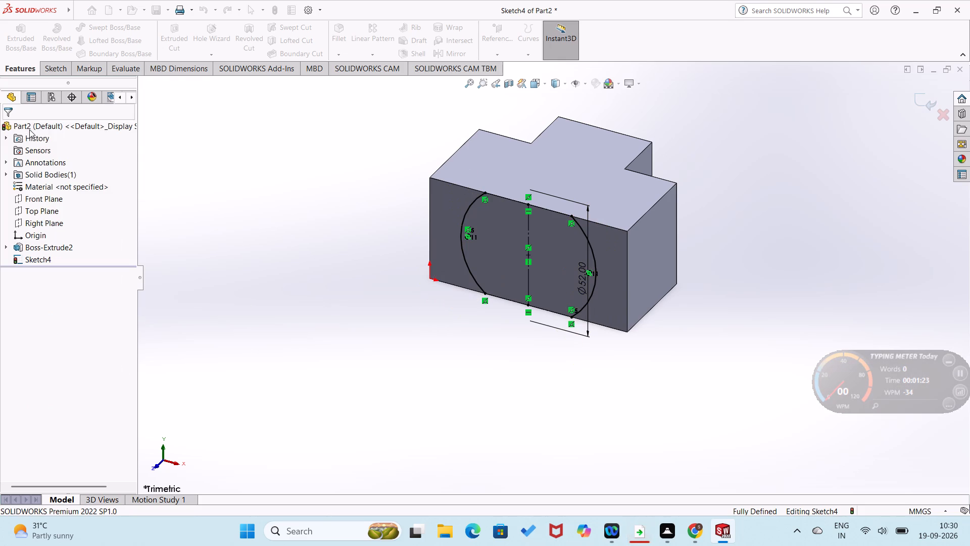
# Extrude the two side arcs as a one-direction thin boss, 20 mm blind depth and 10 mm wall thickness, merged with the block.
pyautogui.moveTo(264, 324); pyautogui.dragTo(313, 338, button='middle')
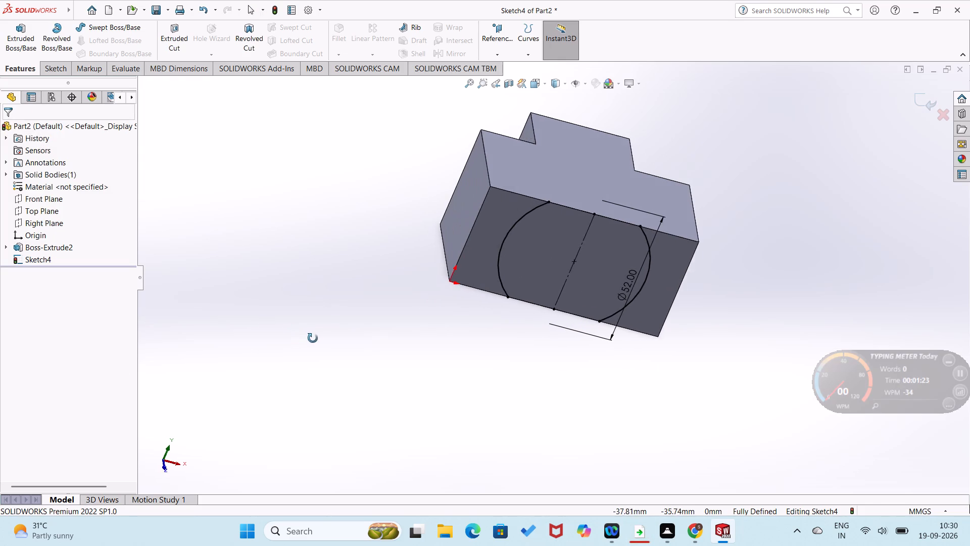
pyautogui.moveTo(313, 338); pyautogui.dragTo(312, 321, button='middle')
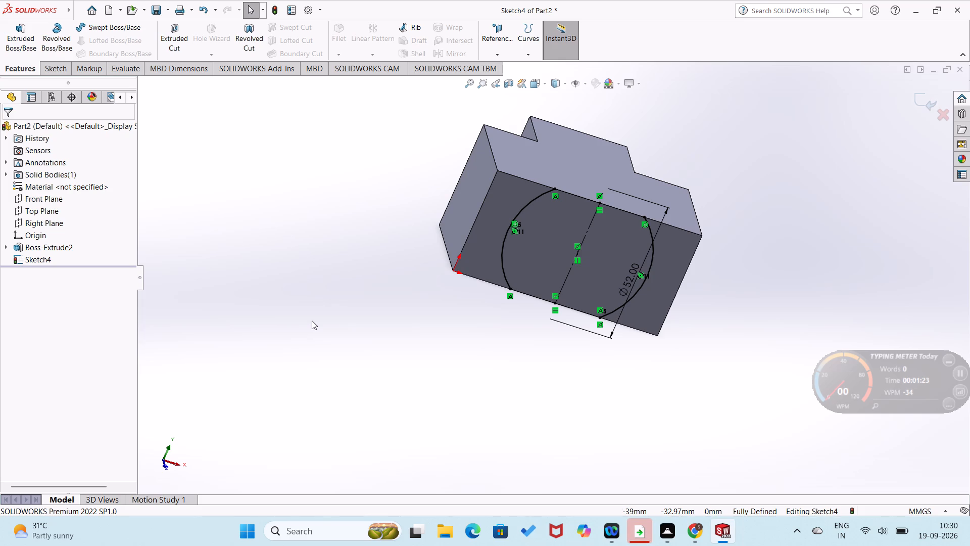
pyautogui.click(18, 43)
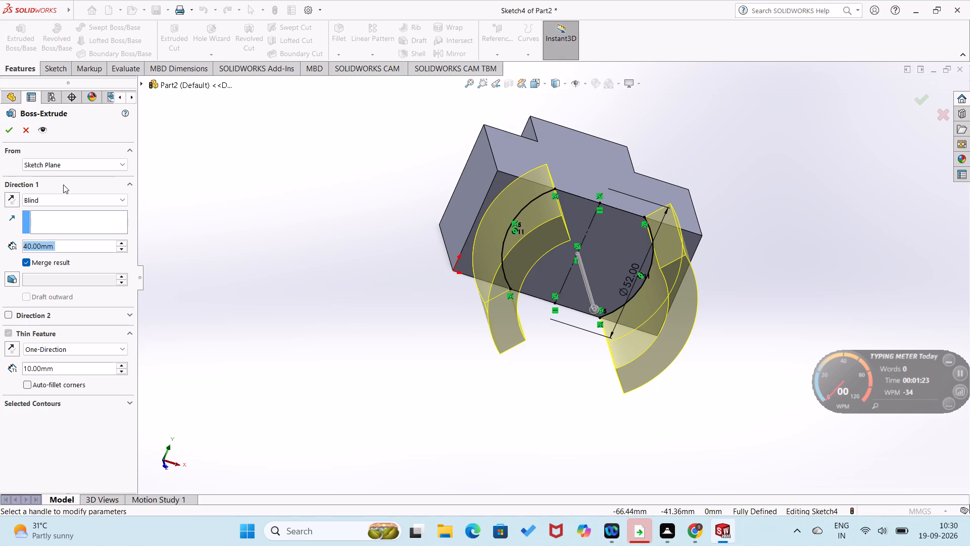
pyautogui.write('20')
pyautogui.press('Return')
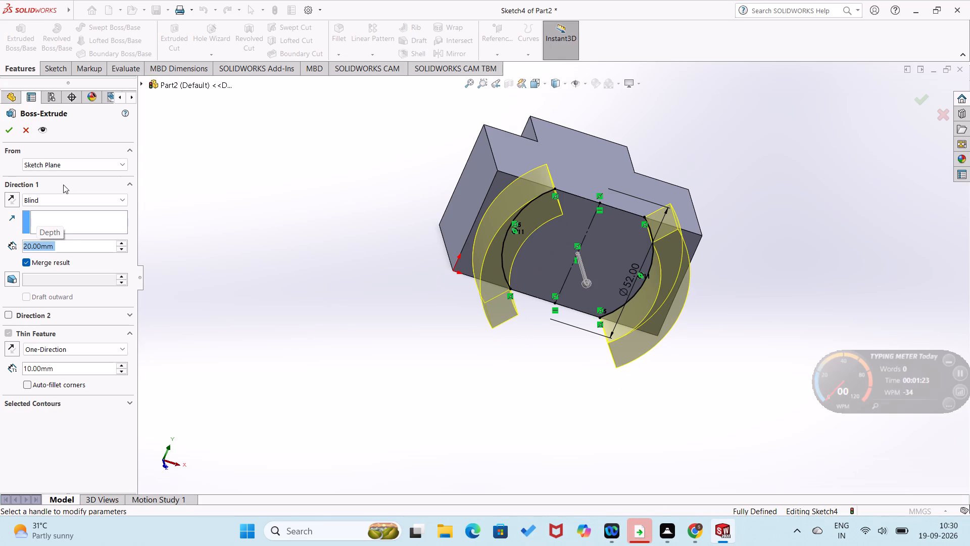
pyautogui.click(8, 127)
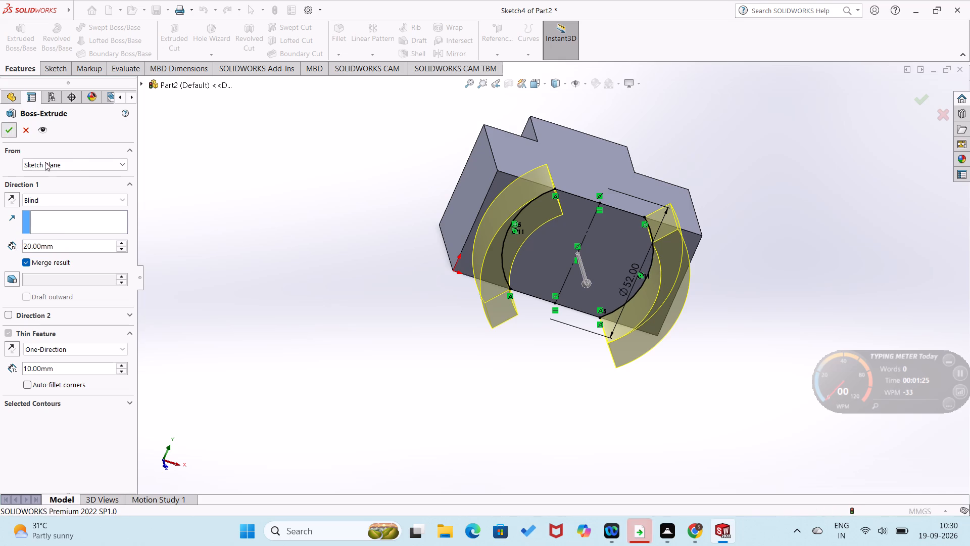
pyautogui.click(206, 223)
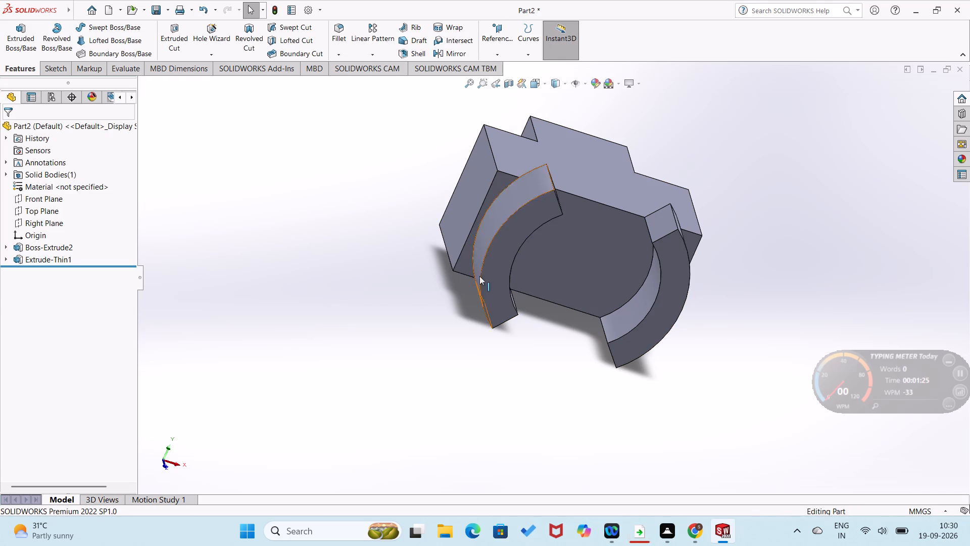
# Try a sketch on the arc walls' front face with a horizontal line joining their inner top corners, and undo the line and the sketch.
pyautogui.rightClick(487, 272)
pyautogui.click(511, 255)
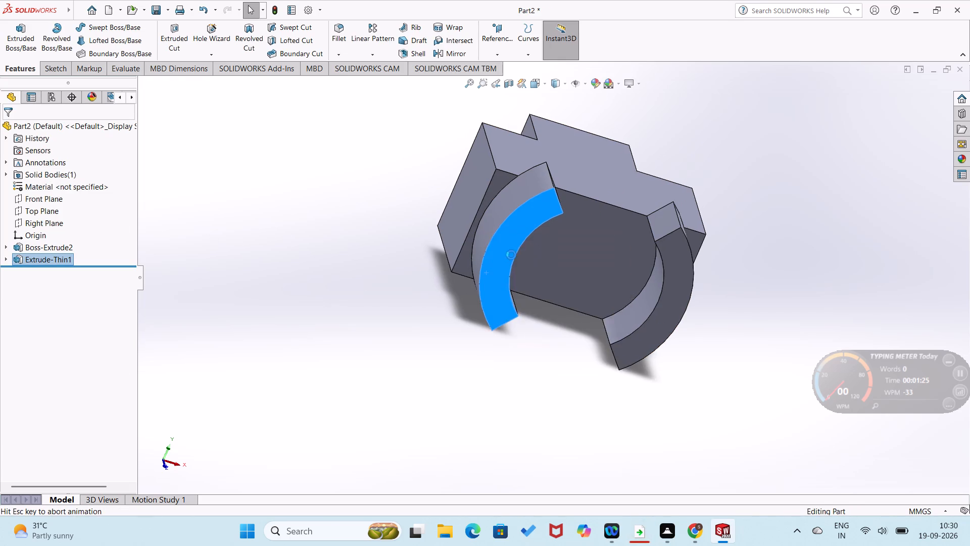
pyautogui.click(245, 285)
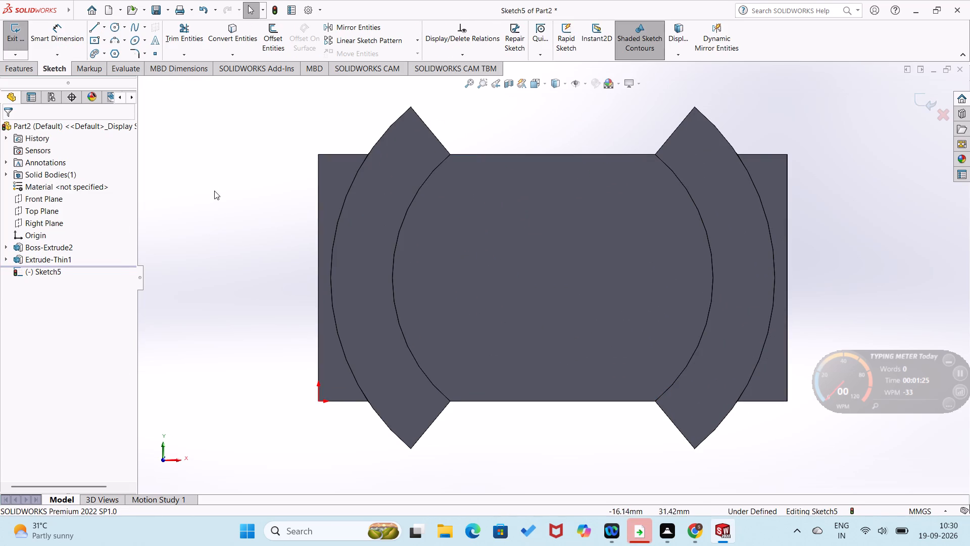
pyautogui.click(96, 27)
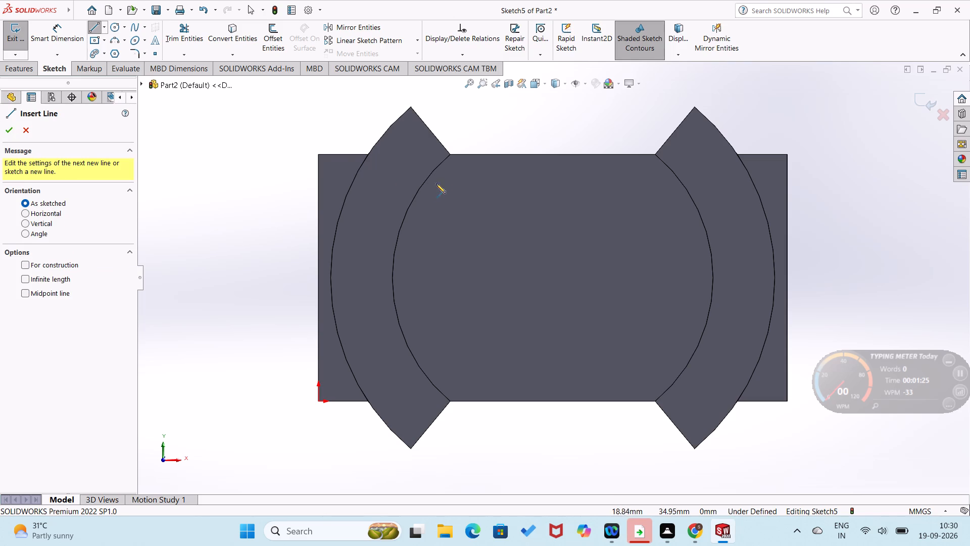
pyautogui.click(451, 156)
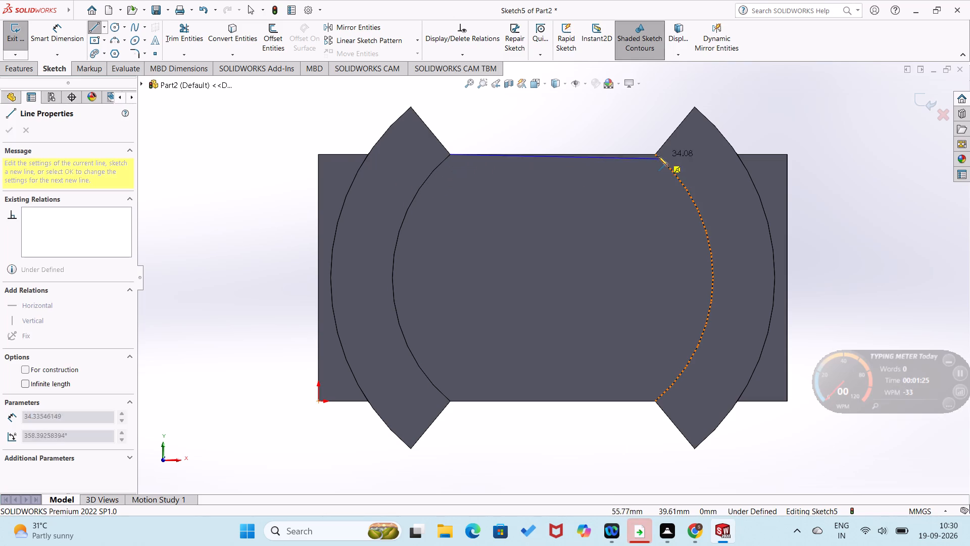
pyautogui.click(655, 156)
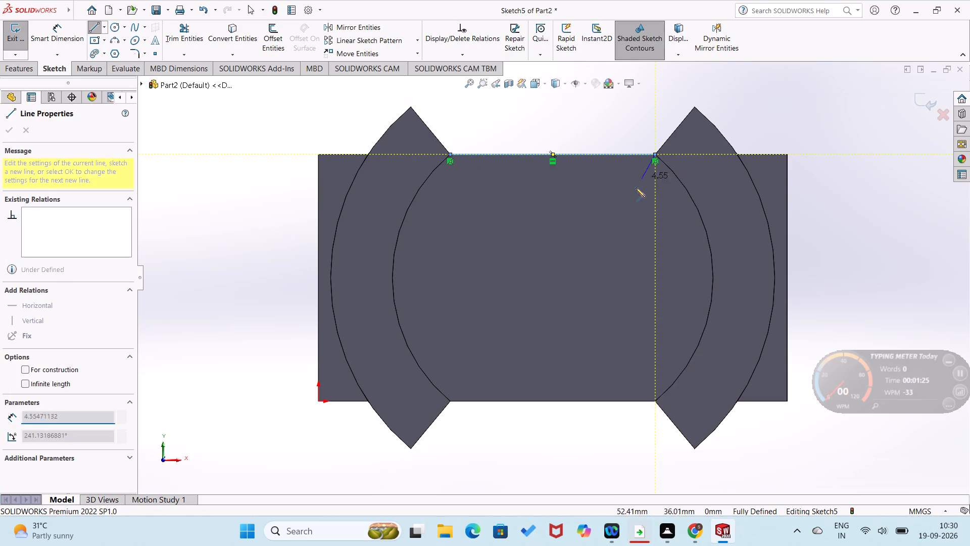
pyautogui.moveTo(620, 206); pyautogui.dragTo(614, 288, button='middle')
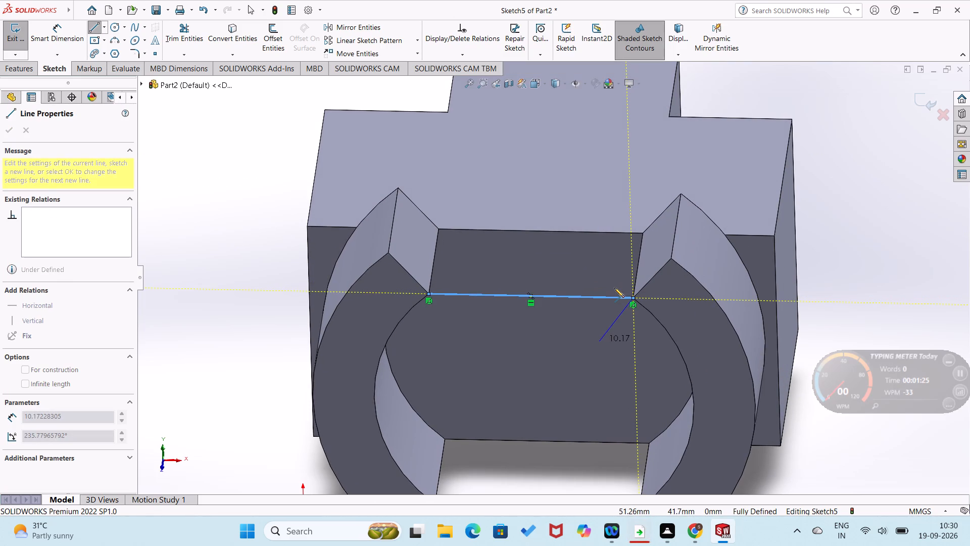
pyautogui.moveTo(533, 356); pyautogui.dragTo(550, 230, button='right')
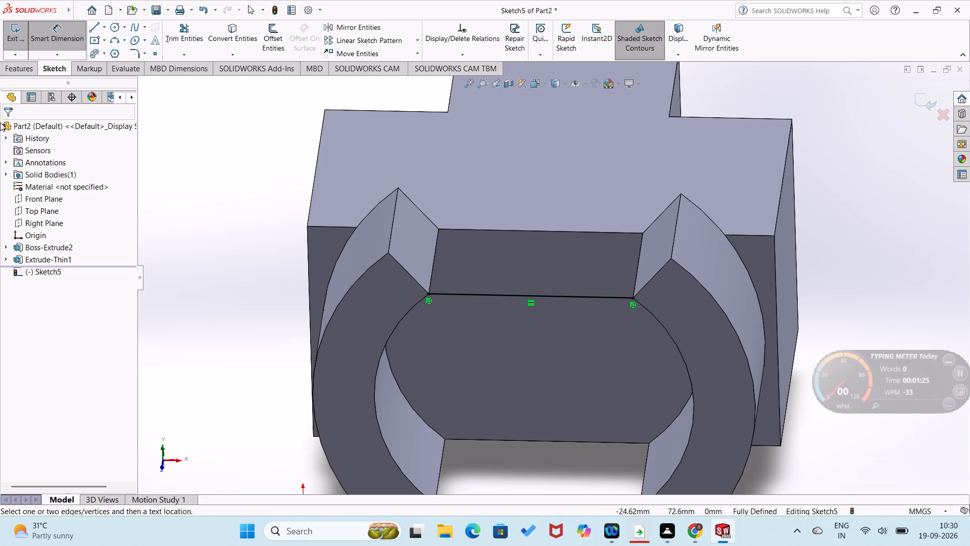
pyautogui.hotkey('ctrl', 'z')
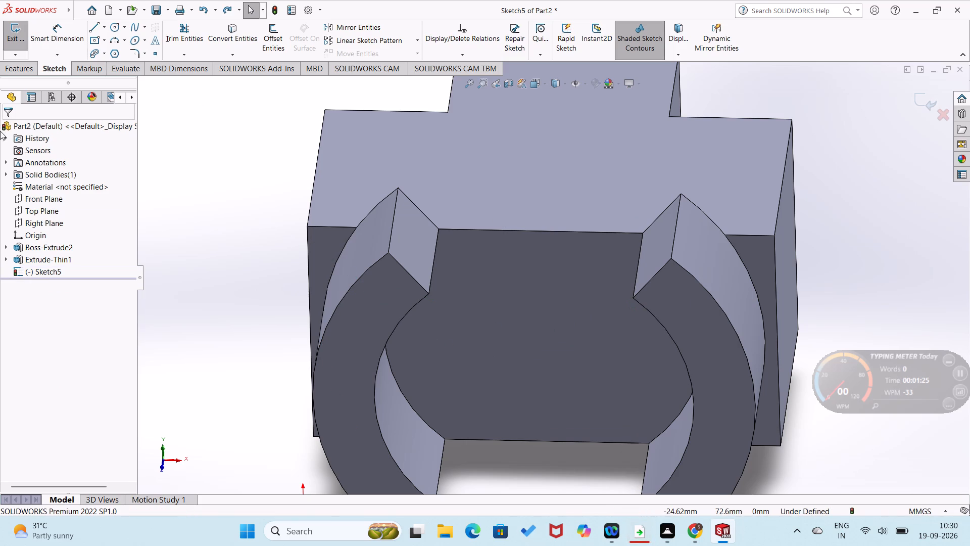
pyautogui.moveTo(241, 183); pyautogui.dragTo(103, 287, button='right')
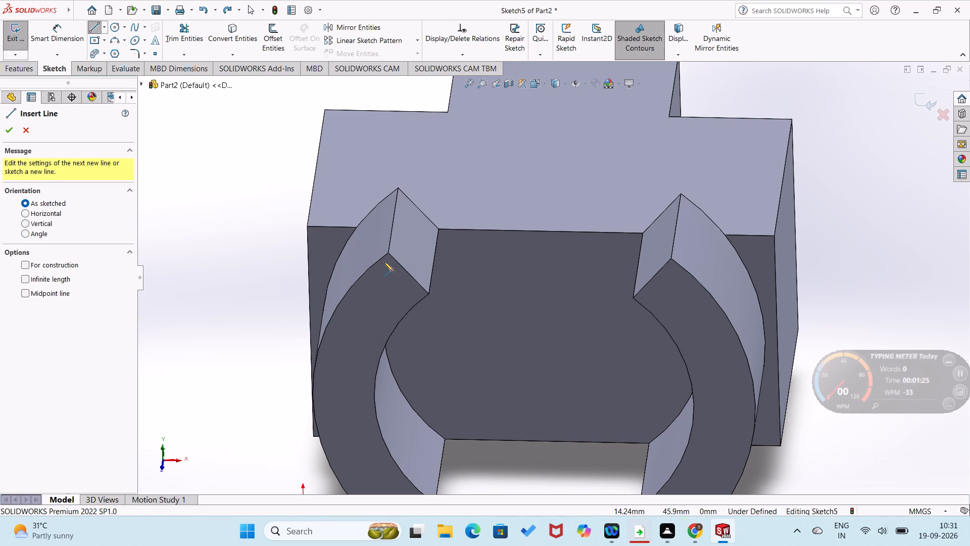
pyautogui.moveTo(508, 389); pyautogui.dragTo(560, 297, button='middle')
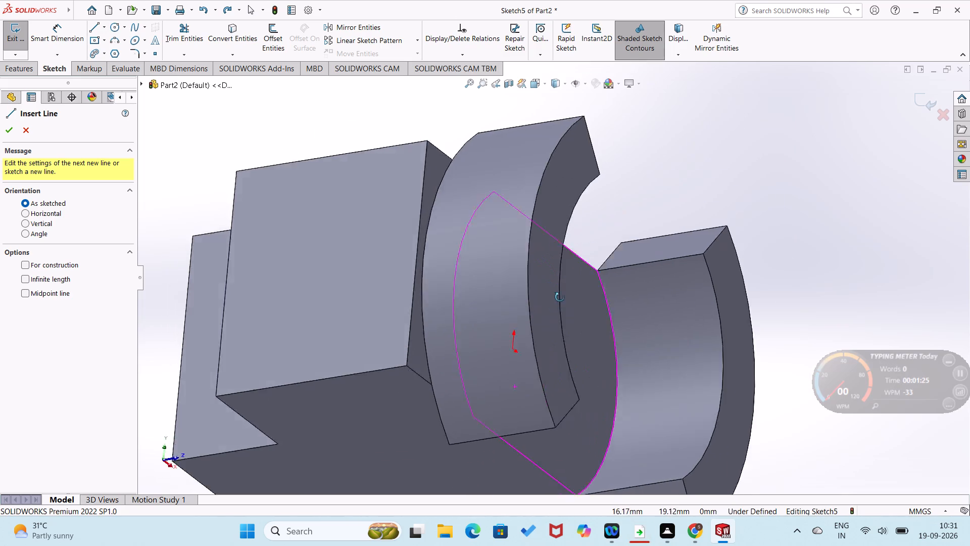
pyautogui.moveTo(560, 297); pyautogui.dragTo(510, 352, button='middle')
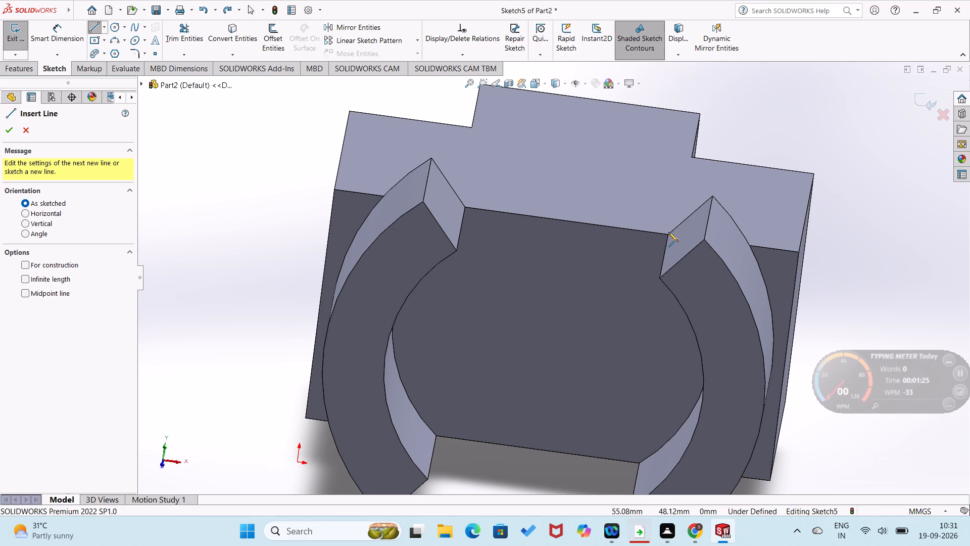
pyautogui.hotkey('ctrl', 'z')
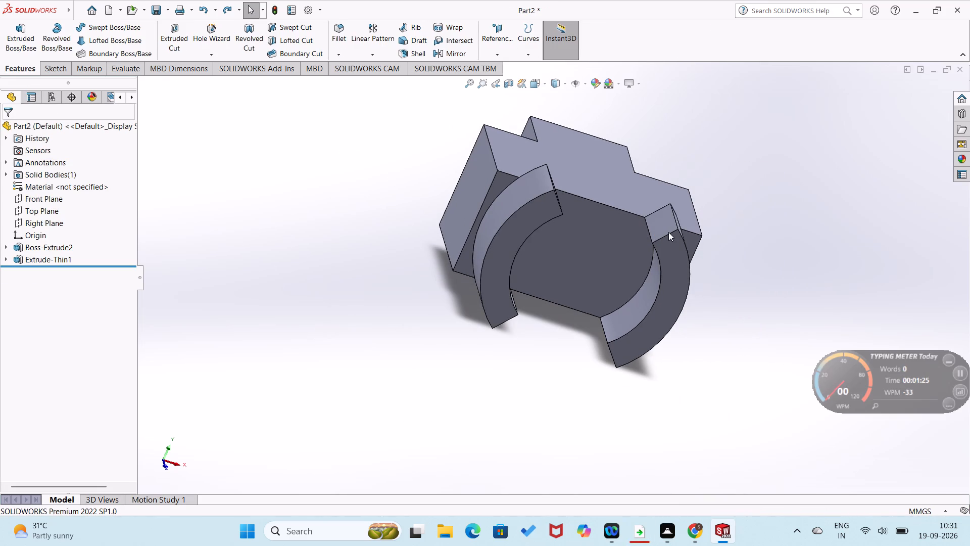
# Undo the thin boss, the 52 mm circle sketch and the block extrusion, back to editing the T-shaped profile sketch.
pyautogui.hotkey('ctrl', 'z')
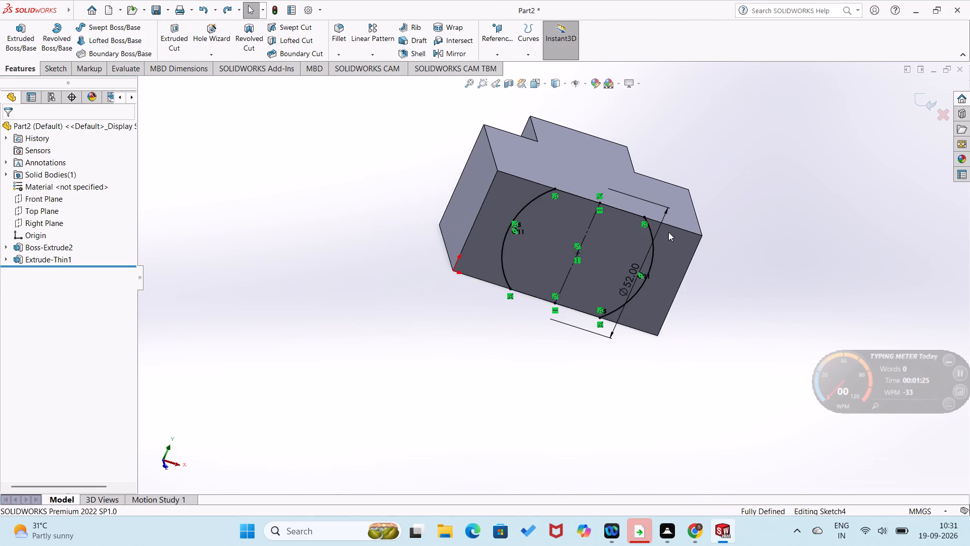
pyautogui.hotkey('ctrl', 'z')
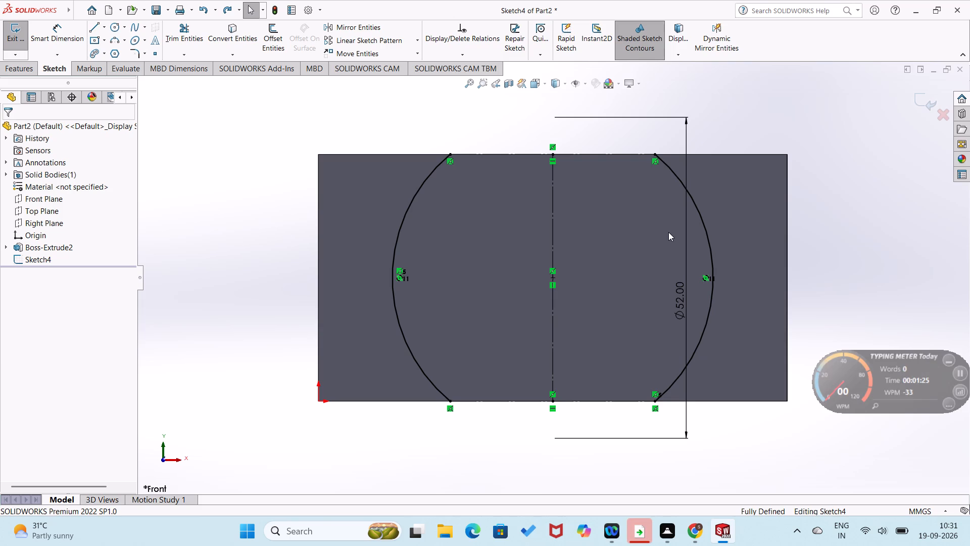
pyautogui.hotkey('ctrl', 'z')
pyautogui.hotkey('ctrl', 'z')
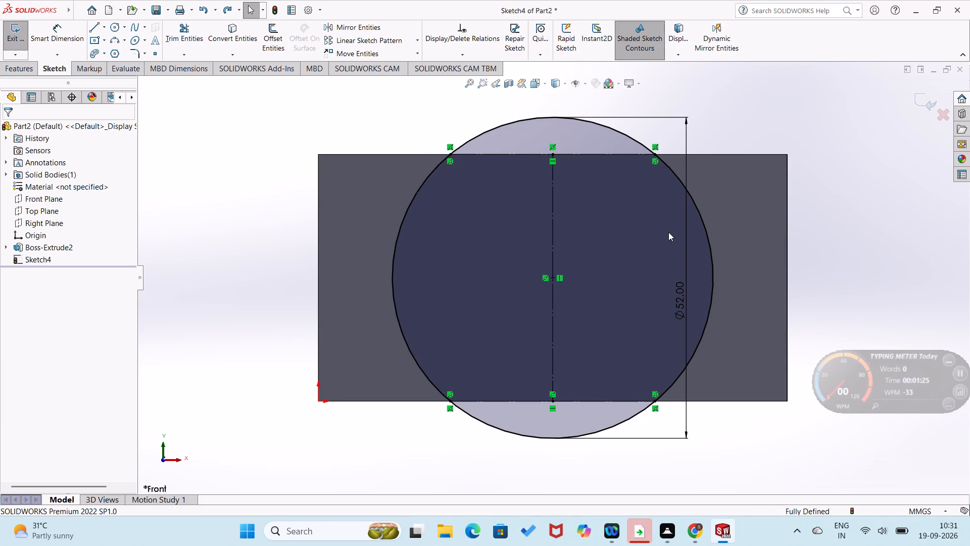
pyautogui.hotkey('ctrl', 'z')
pyautogui.hotkey('ctrl', 'z')
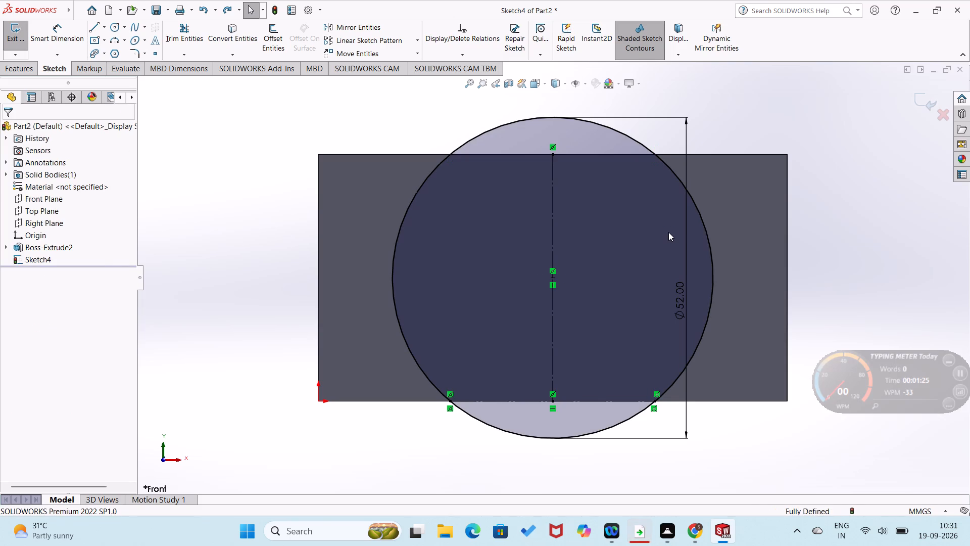
pyautogui.hotkey('ctrl', 'z')
pyautogui.hotkey('ctrl', 'z')
pyautogui.hotkey('ctrl', 'z')
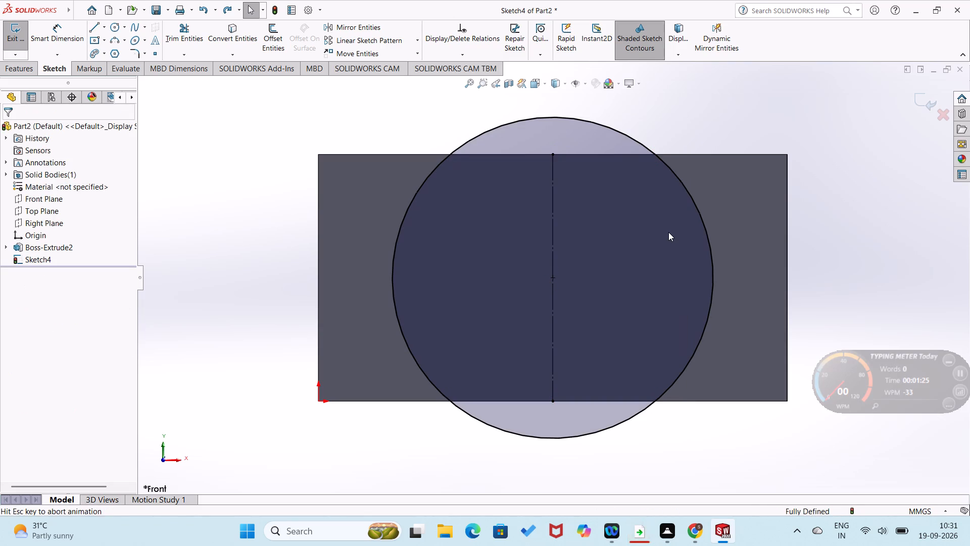
pyautogui.hotkey('ctrl', 'z')
pyautogui.hotkey('ctrl', 'z')
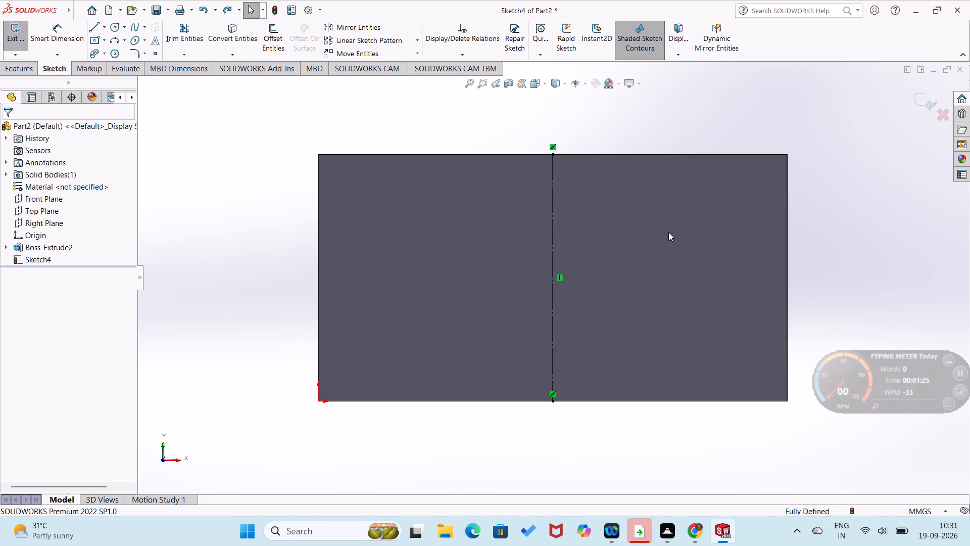
pyautogui.hotkey('ctrl', 'z')
pyautogui.hotkey('ctrl', 'z')
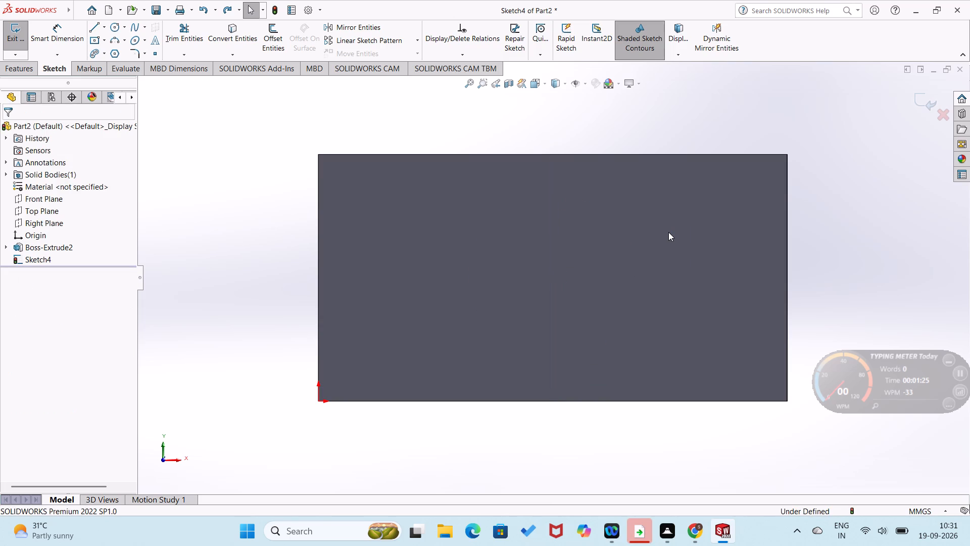
pyautogui.hotkey('ctrl', 'z')
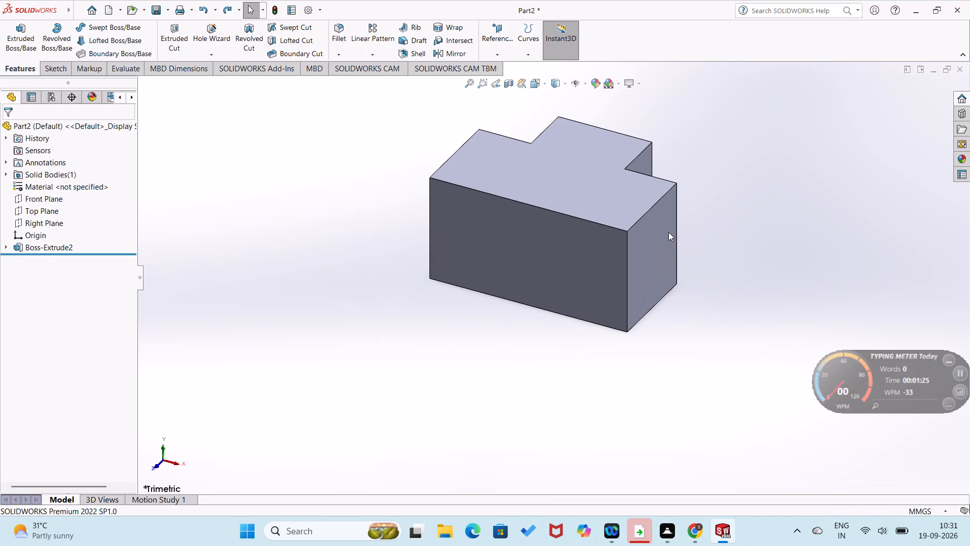
pyautogui.hotkey('ctrl', 'z')
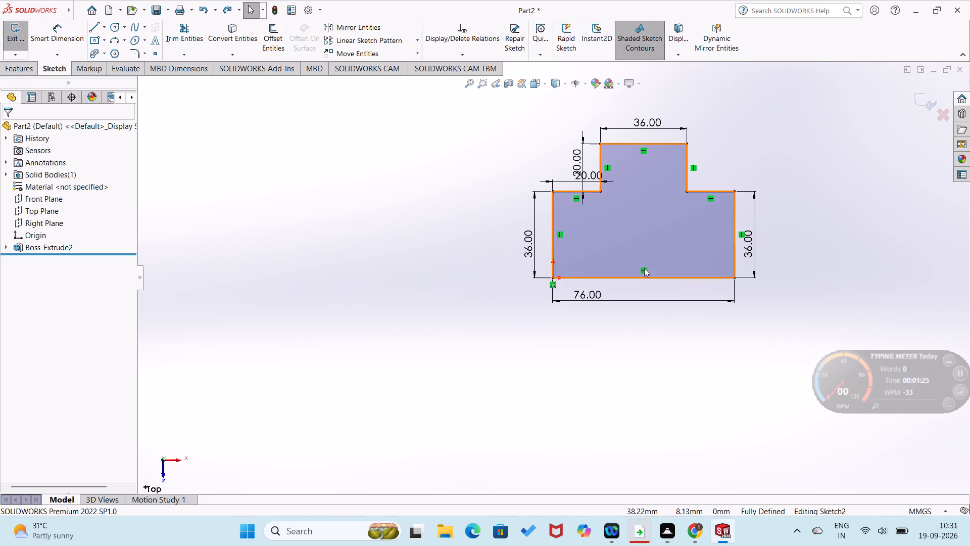
# Delete the T profile's bottom horizontal line and its 76 mm dimension.
pyautogui.click(632, 278)
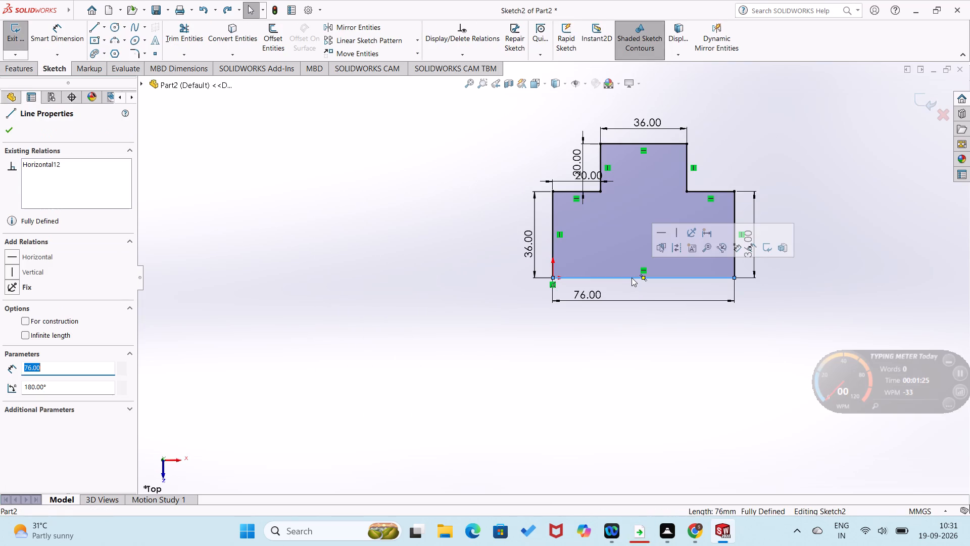
pyautogui.press('Delete')
pyautogui.click(602, 296)
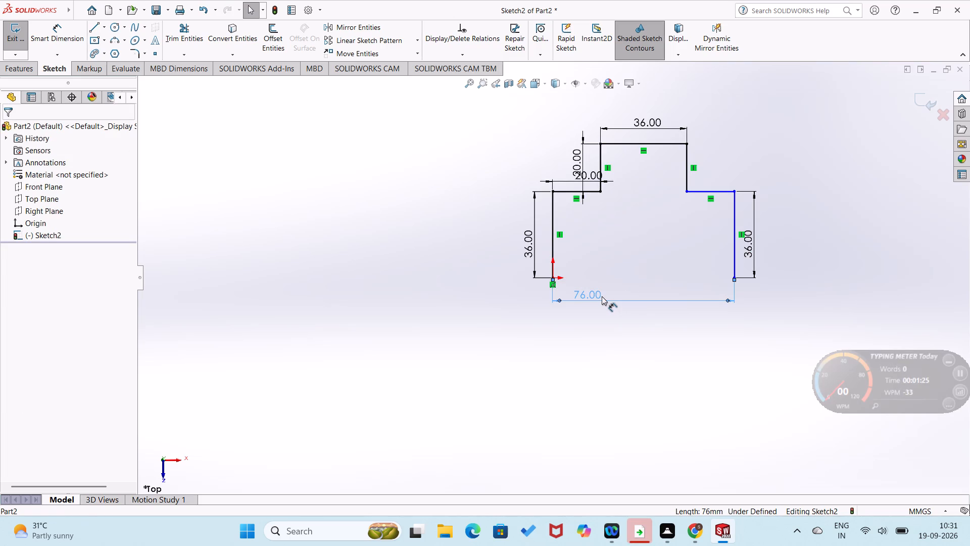
pyautogui.press('Delete')
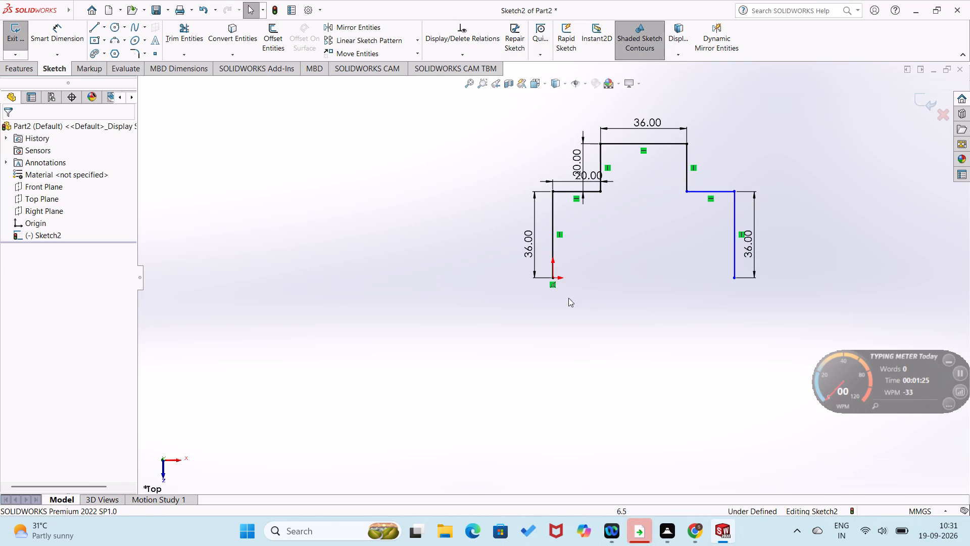
# Close the profile with a chain of lines from the right side's lower end to the origin, forming a central bottom tab about 28 mm deep.
pyautogui.moveTo(555, 310); pyautogui.dragTo(435, 379, button='right')
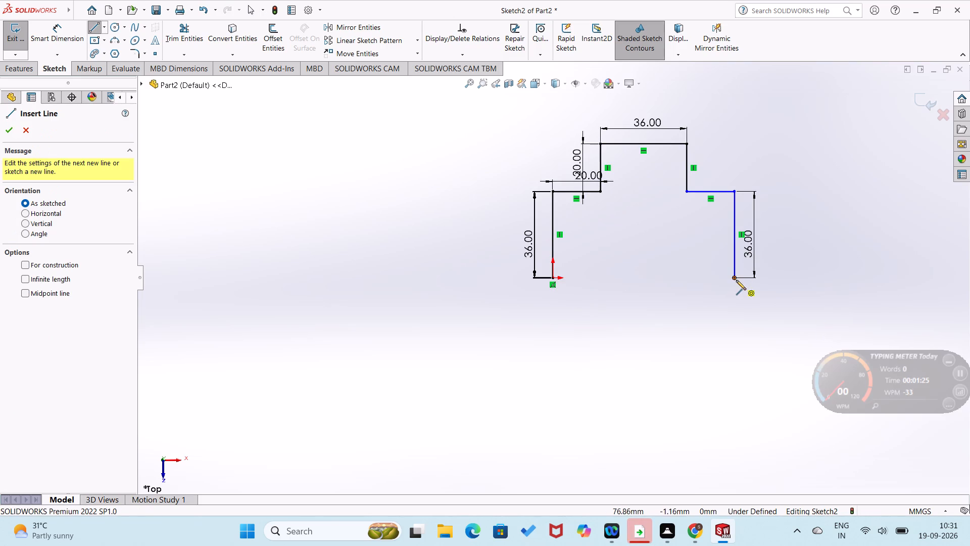
pyautogui.click(735, 280)
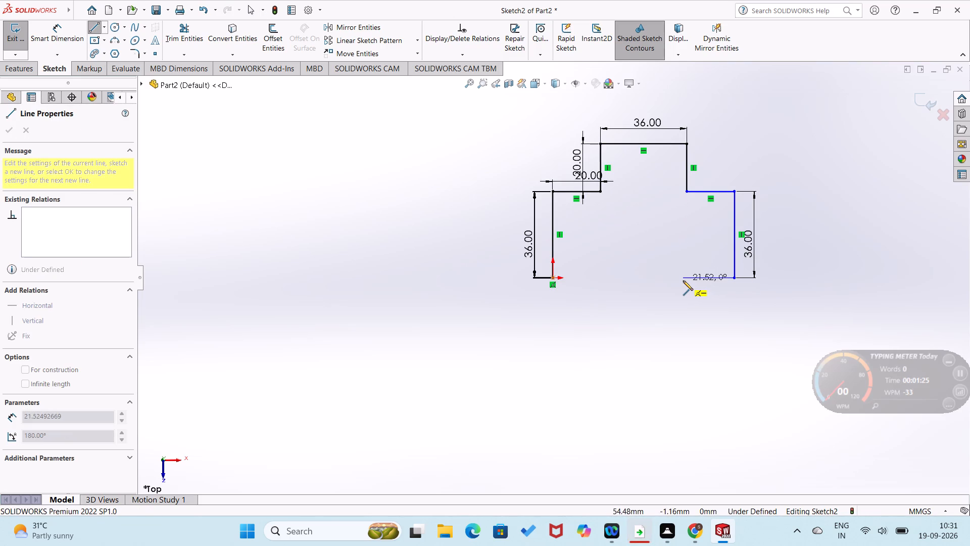
pyautogui.click(686, 280)
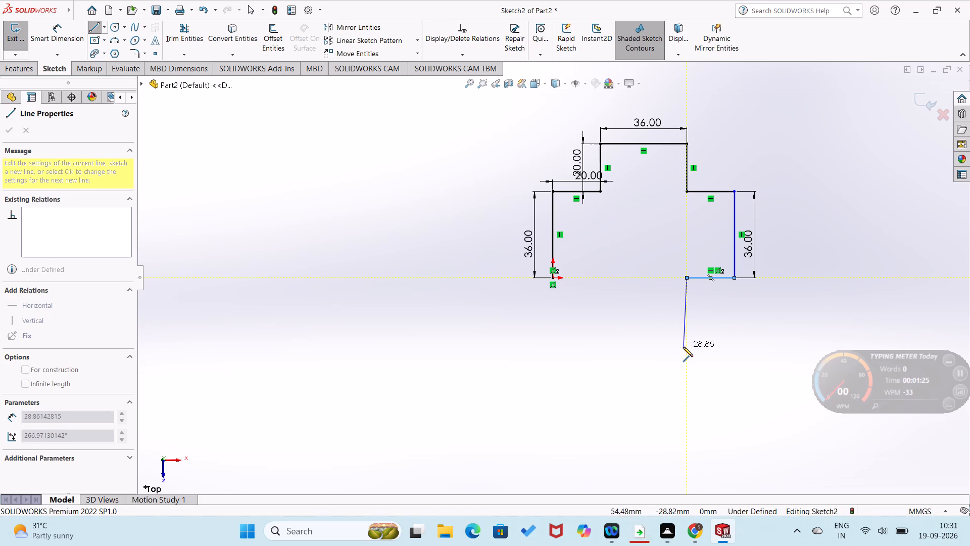
pyautogui.click(687, 346)
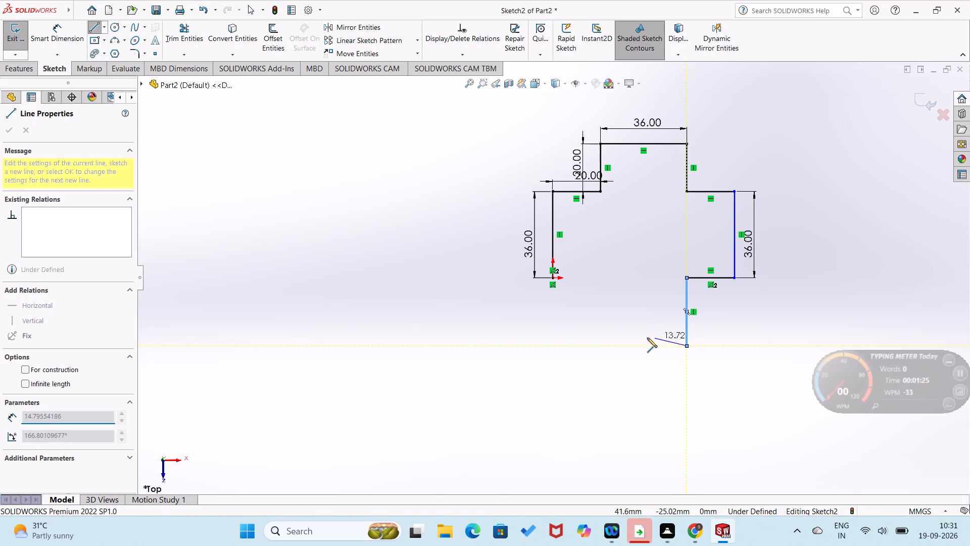
pyautogui.click(603, 347)
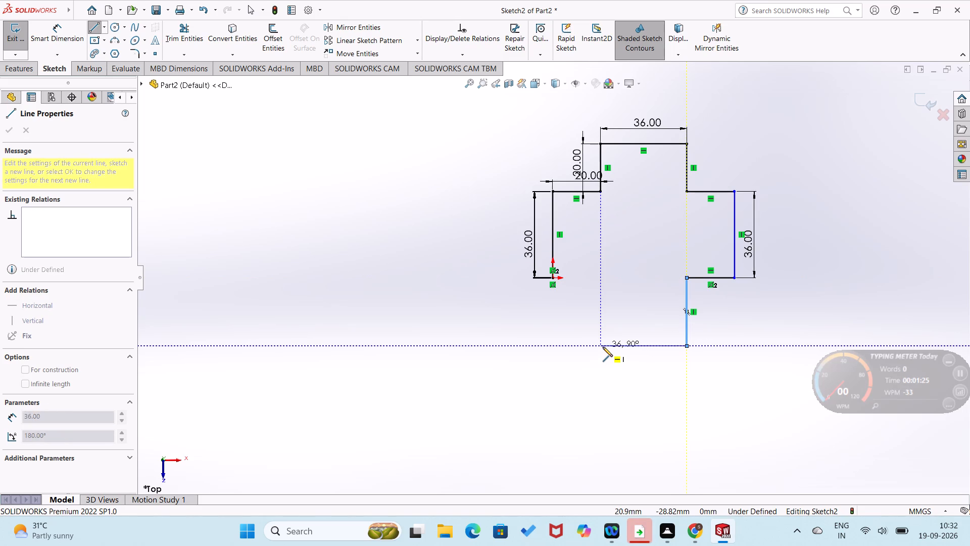
pyautogui.click(602, 277)
pyautogui.click(555, 277)
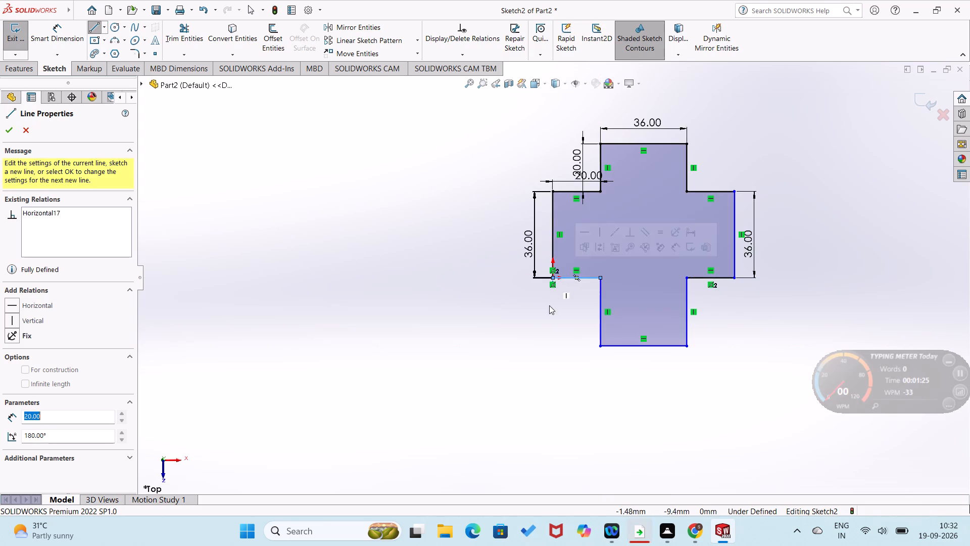
# Dimension the bottom tab's lower edge at 36 mm and its right vertical edge at 20 mm.
pyautogui.moveTo(510, 344); pyautogui.dragTo(515, 206, button='right')
pyautogui.click(618, 345)
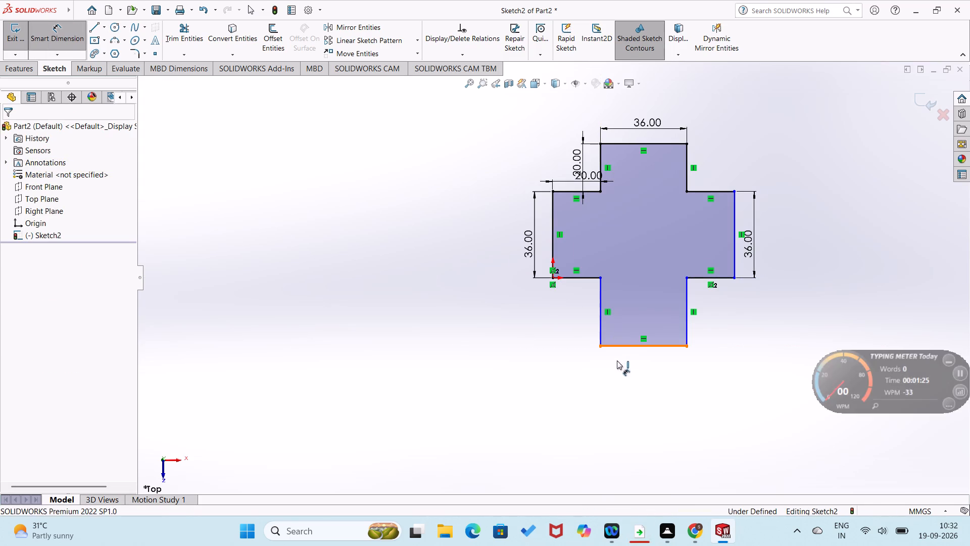
pyautogui.click(616, 371)
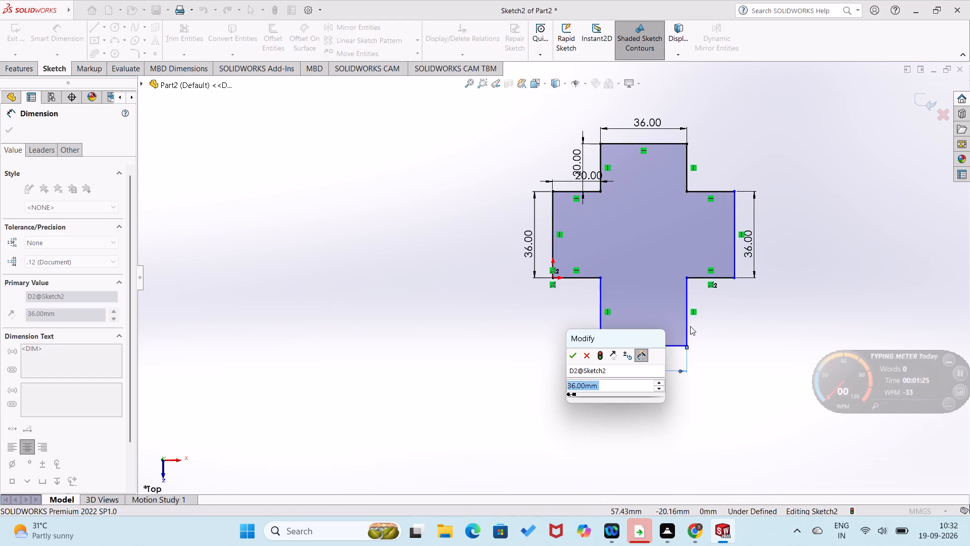
pyautogui.click(571, 353)
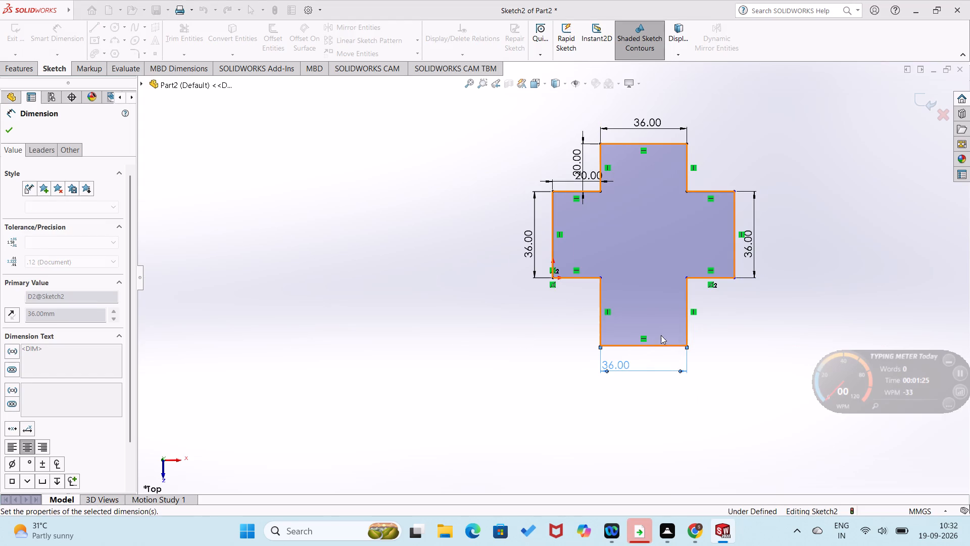
pyautogui.click(688, 321)
pyautogui.click(704, 324)
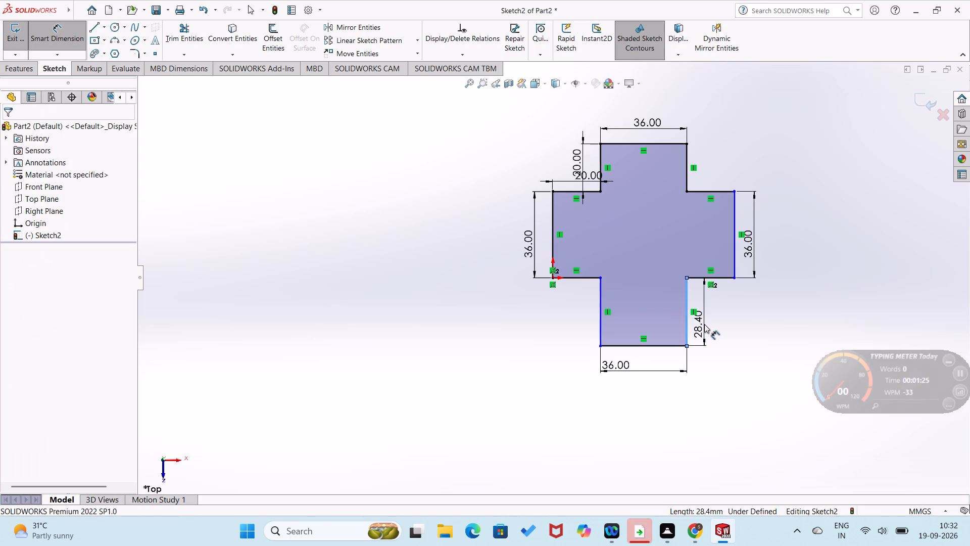
pyautogui.write('20')
pyautogui.press('Return')
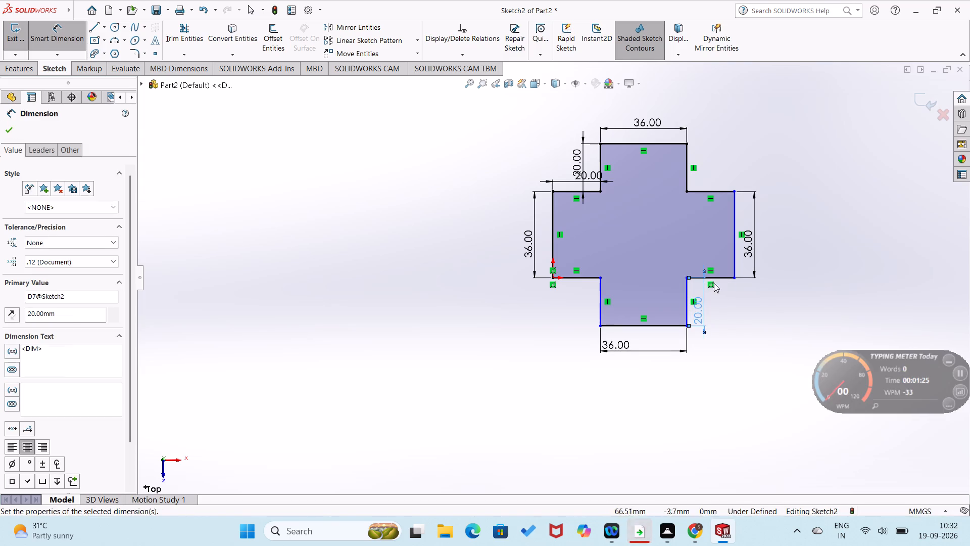
# Dimension the two horizontal shoulder lines on either side of the bottom tab at 20 mm each.
pyautogui.click(716, 278)
pyautogui.click(715, 300)
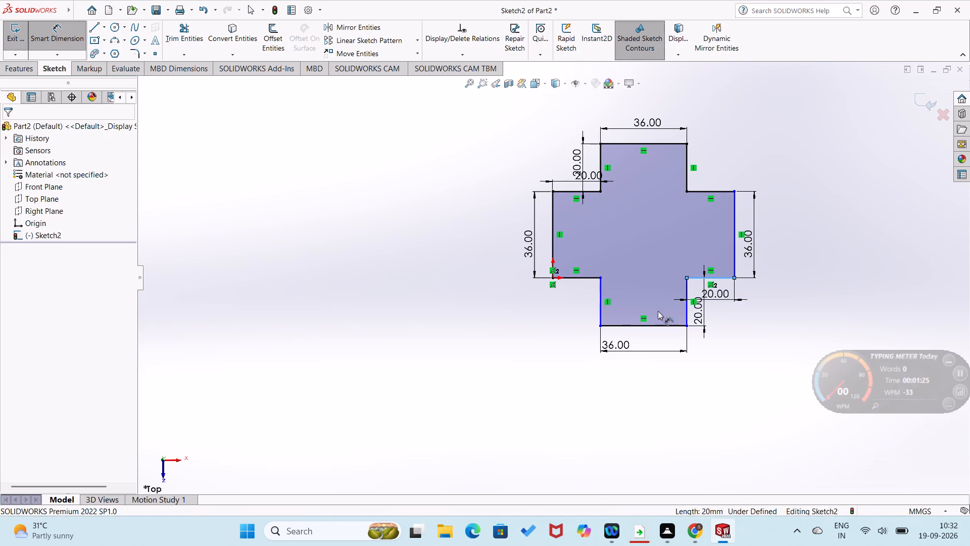
pyautogui.click(676, 284)
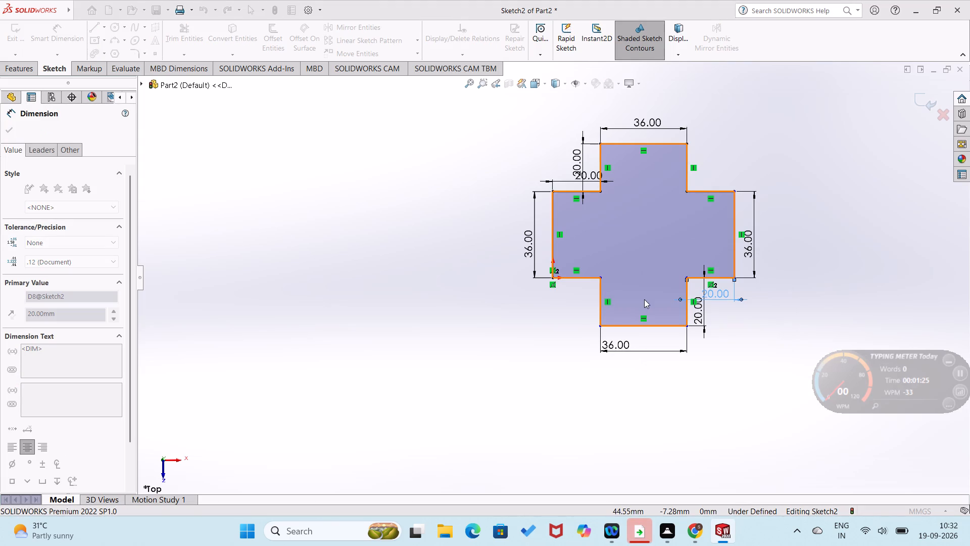
pyautogui.click(594, 278)
pyautogui.click(587, 298)
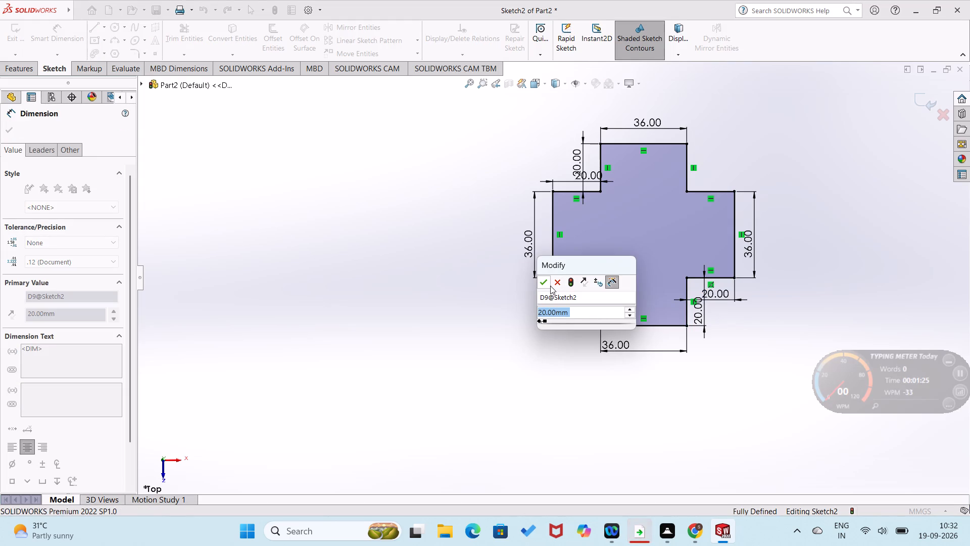
pyautogui.click(549, 285)
pyautogui.click(522, 317)
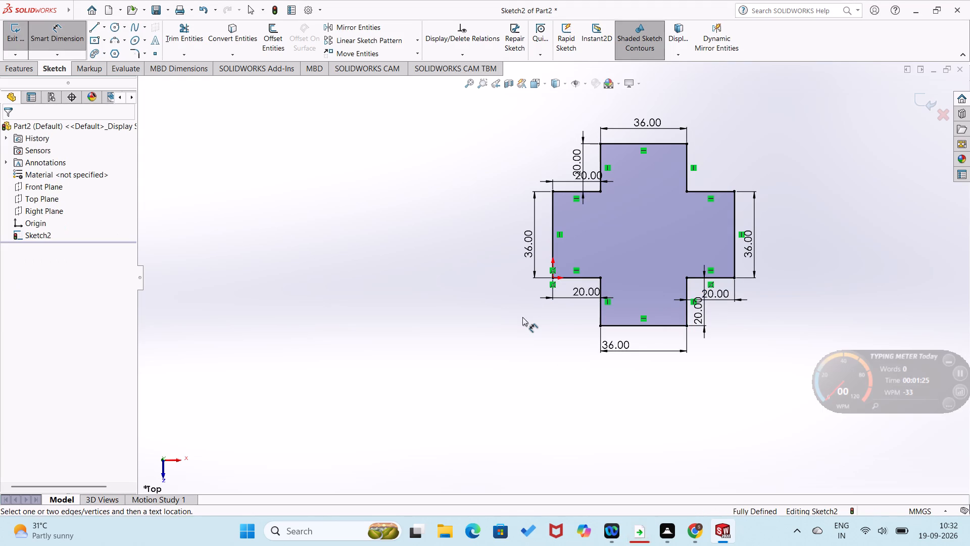
# Extrude the cross-shaped profile as a 40 mm blind boss.
pyautogui.click(9, 64)
pyautogui.click(17, 47)
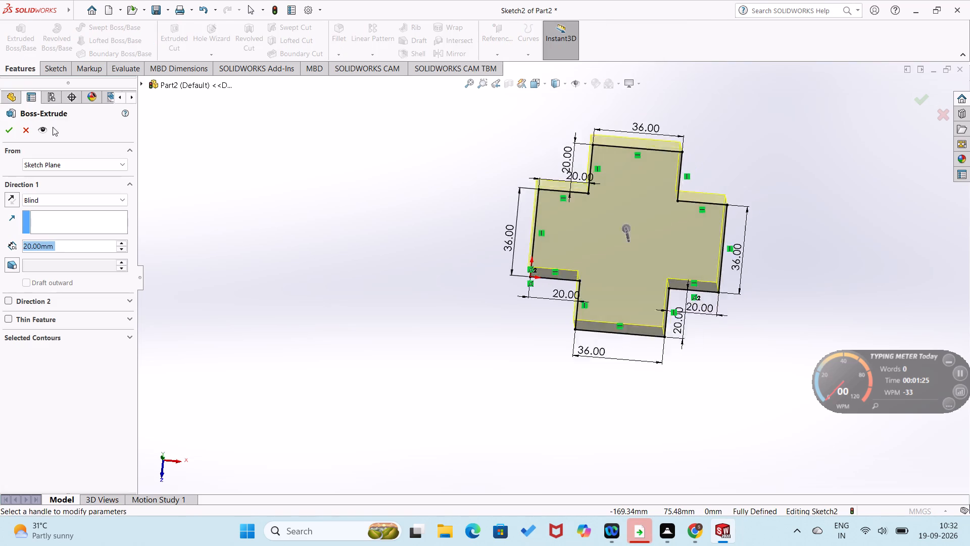
pyautogui.doubleClick(120, 244)
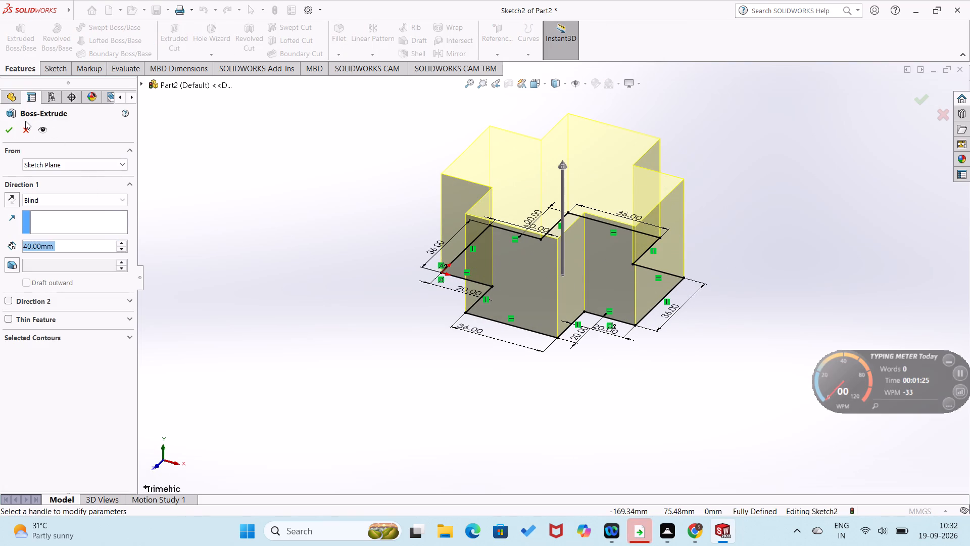
pyautogui.click(8, 134)
pyautogui.click(214, 188)
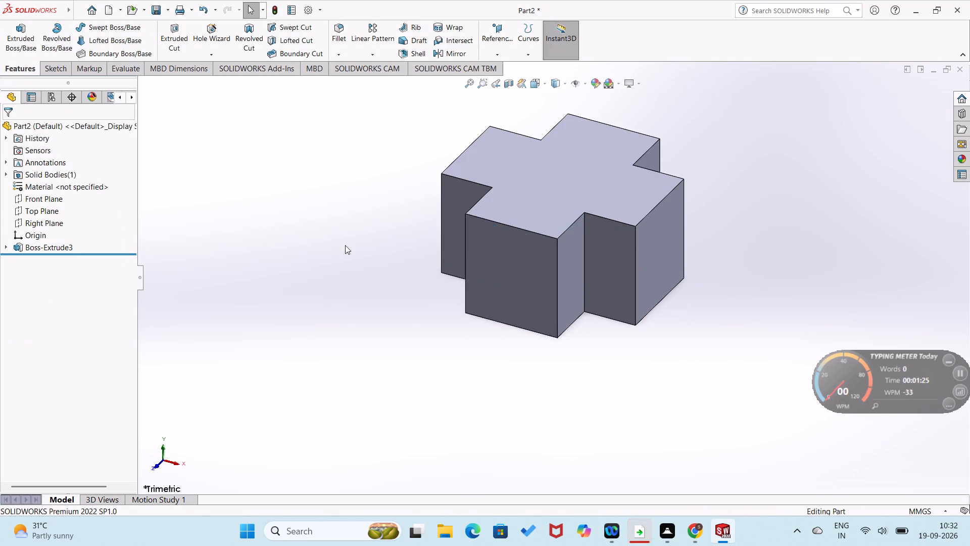
# Open a new sketch on the end face of the block's front tab, viewed face-on.
pyautogui.rightClick(511, 289)
pyautogui.click(532, 275)
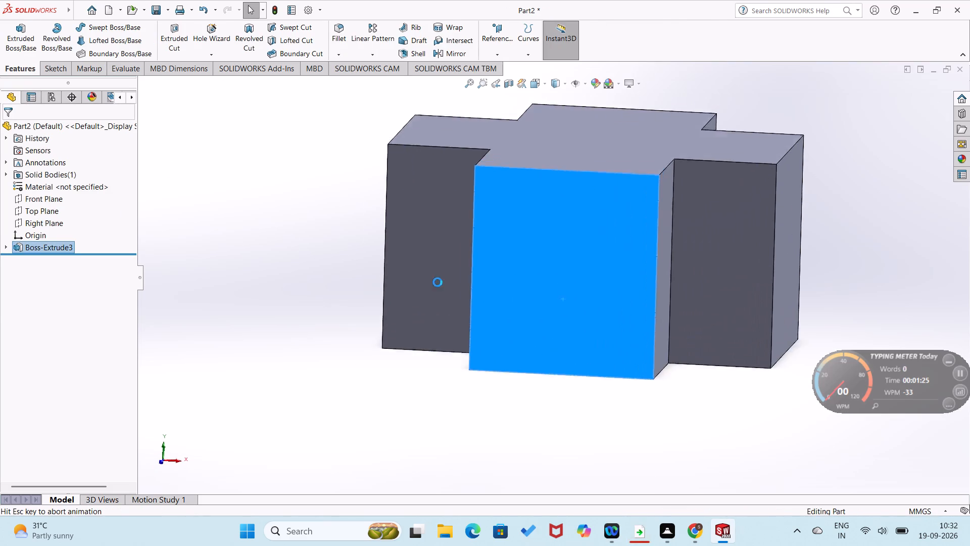
pyautogui.rightClick(208, 216)
pyautogui.click(245, 159)
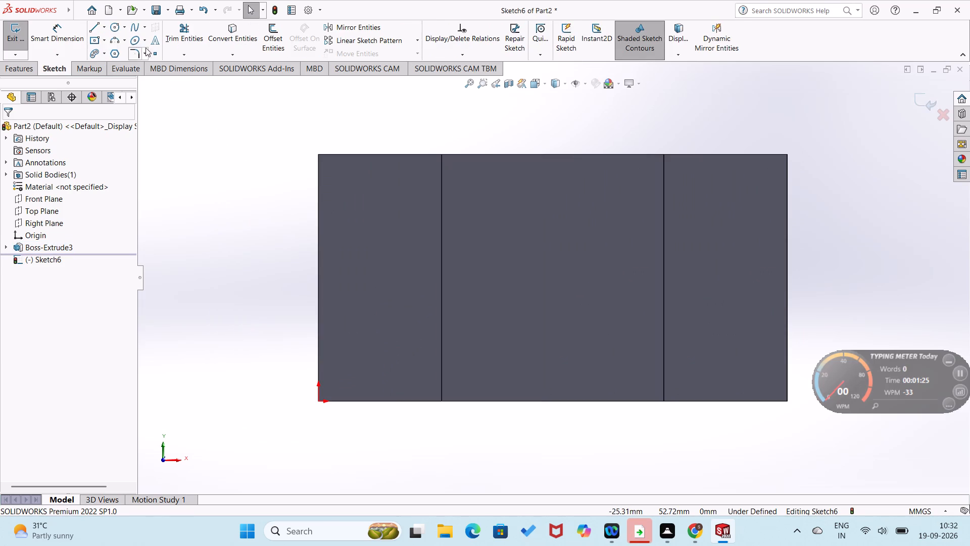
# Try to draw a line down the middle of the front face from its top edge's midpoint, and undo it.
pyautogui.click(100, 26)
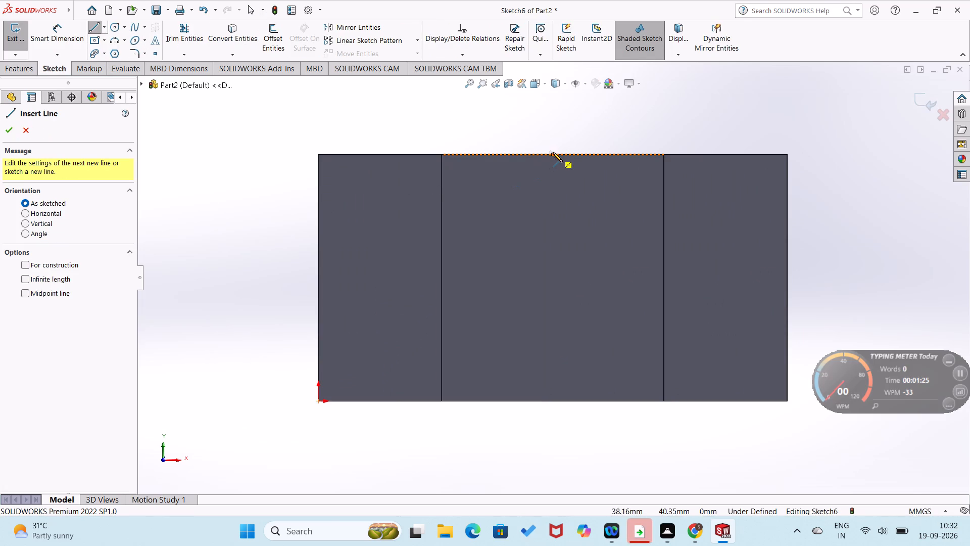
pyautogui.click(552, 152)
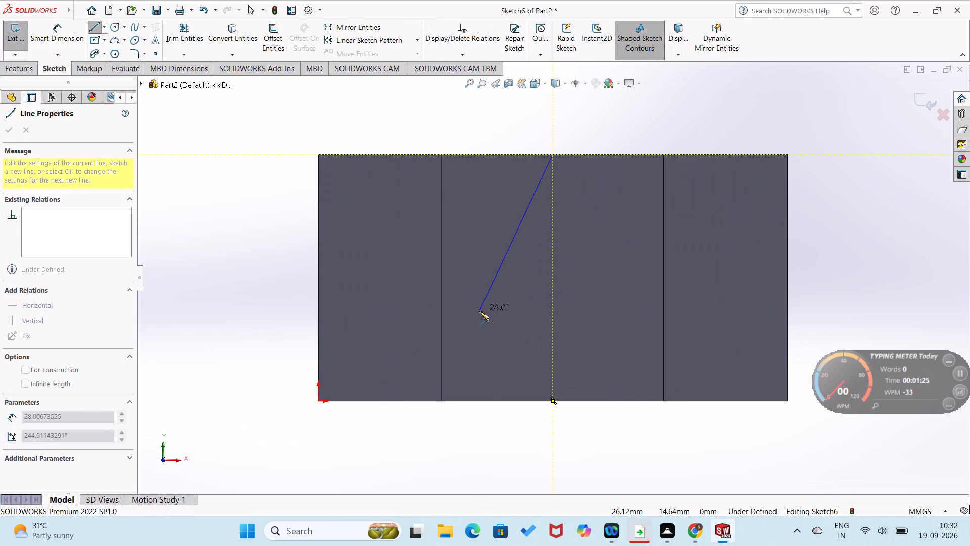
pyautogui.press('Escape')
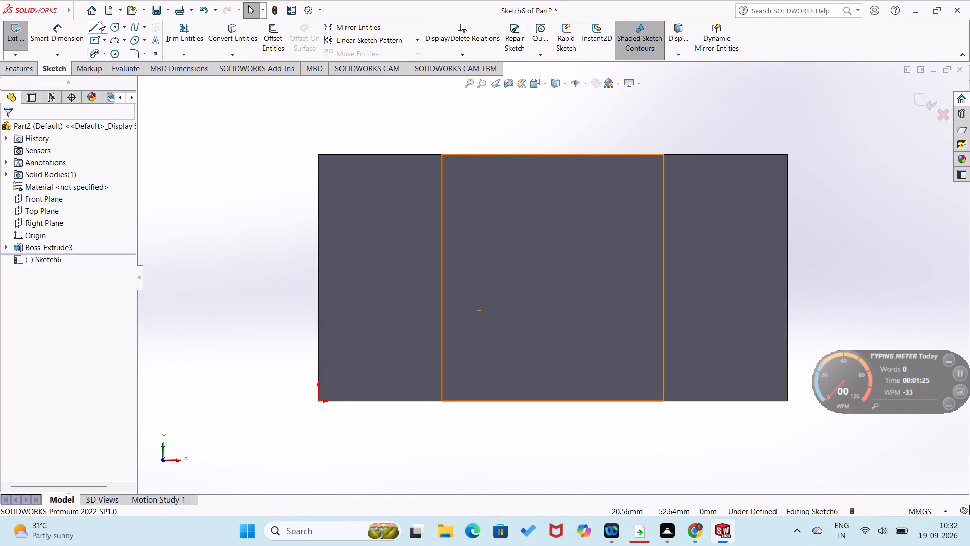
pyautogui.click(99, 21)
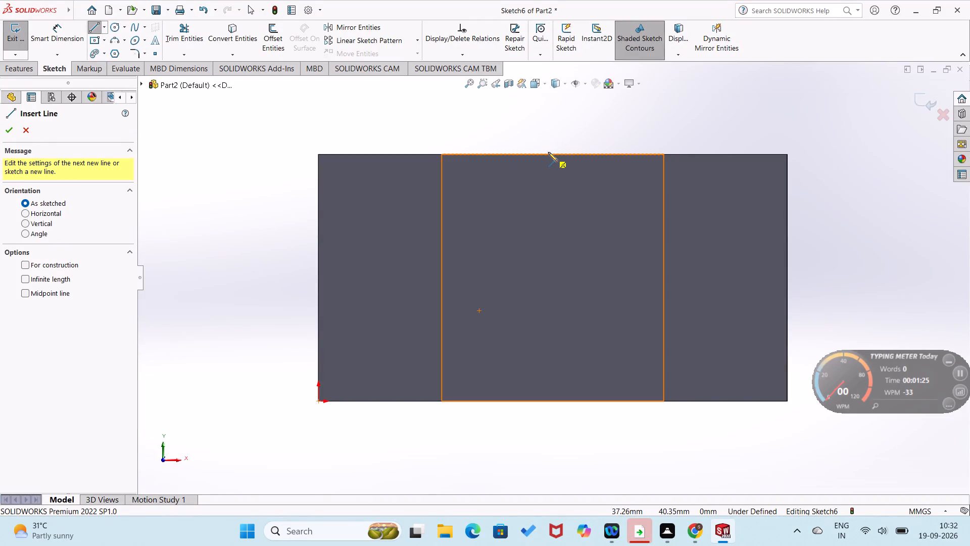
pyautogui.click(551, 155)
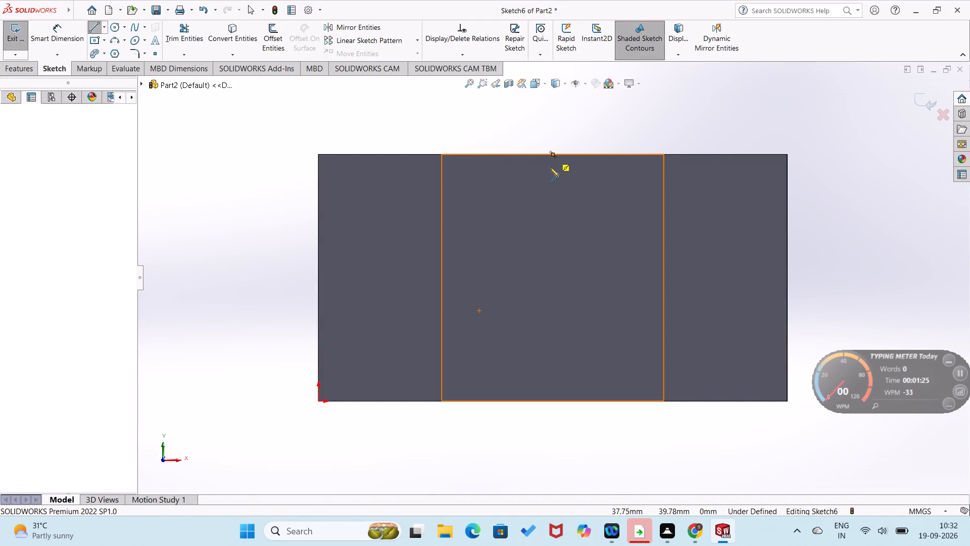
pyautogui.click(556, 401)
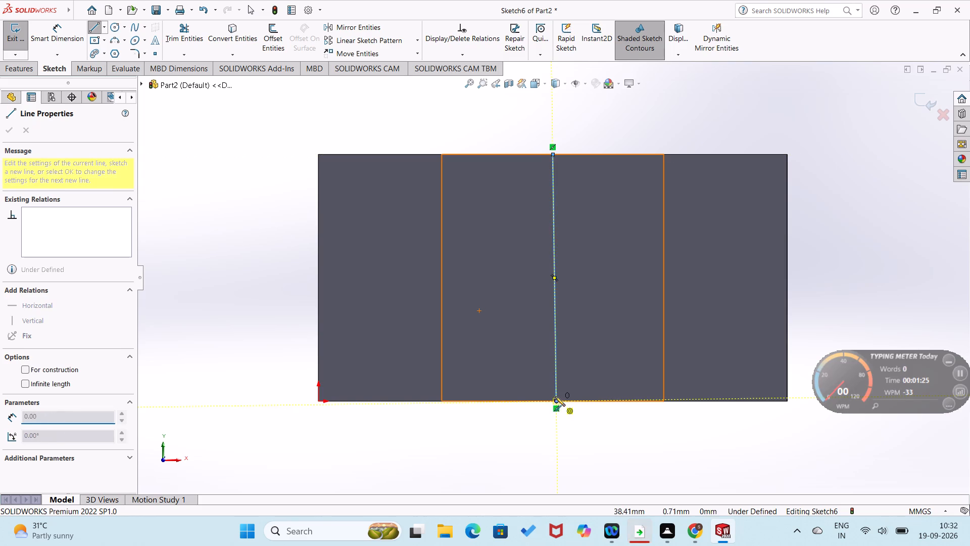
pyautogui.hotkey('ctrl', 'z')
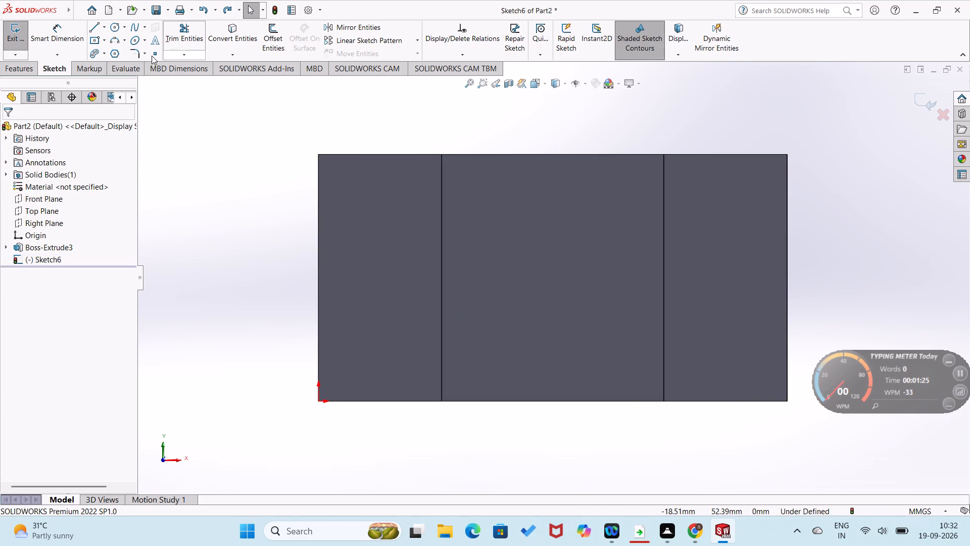
# Draw a 40 mm vertical construction line joining the midpoints of the front face's top and bottom edges.
pyautogui.click(92, 23)
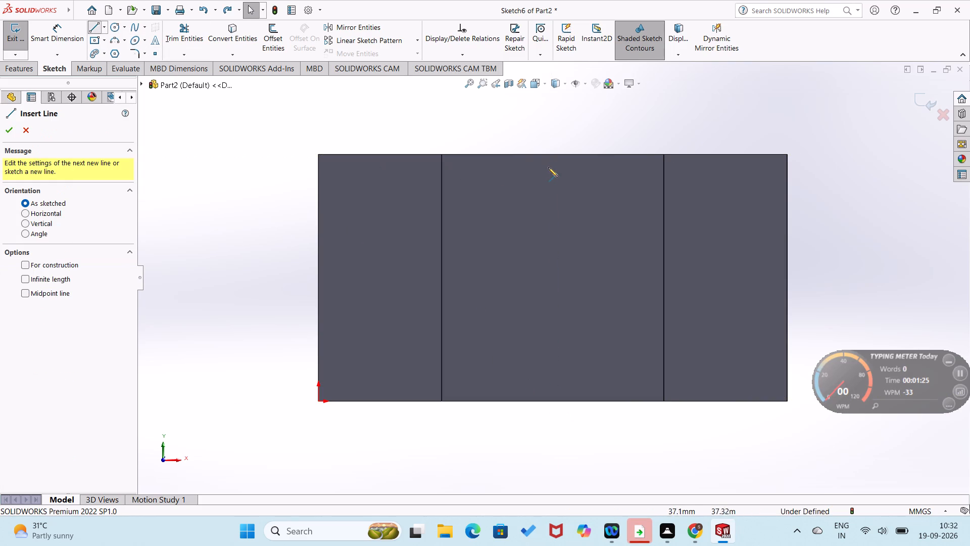
pyautogui.click(552, 154)
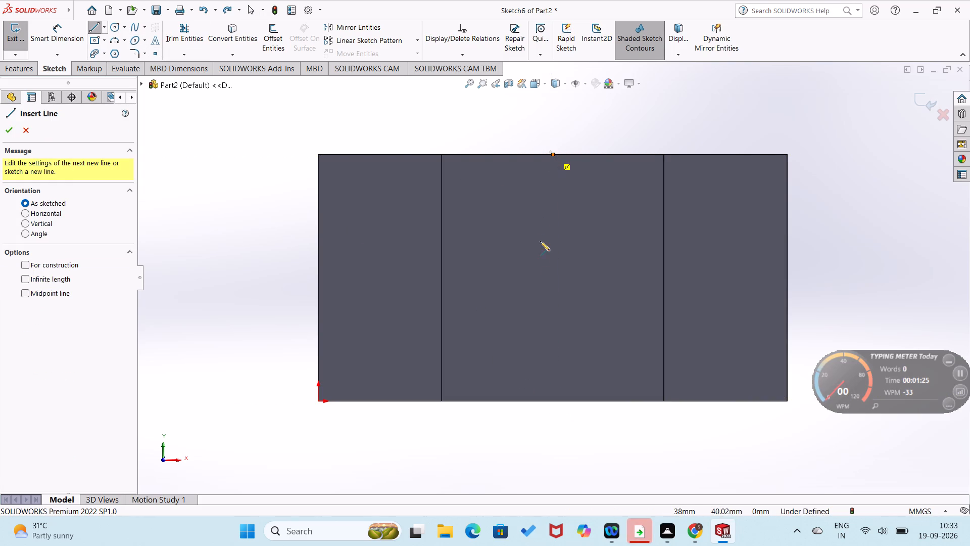
pyautogui.click(553, 401)
pyautogui.rightClick(553, 401)
pyautogui.click(579, 383)
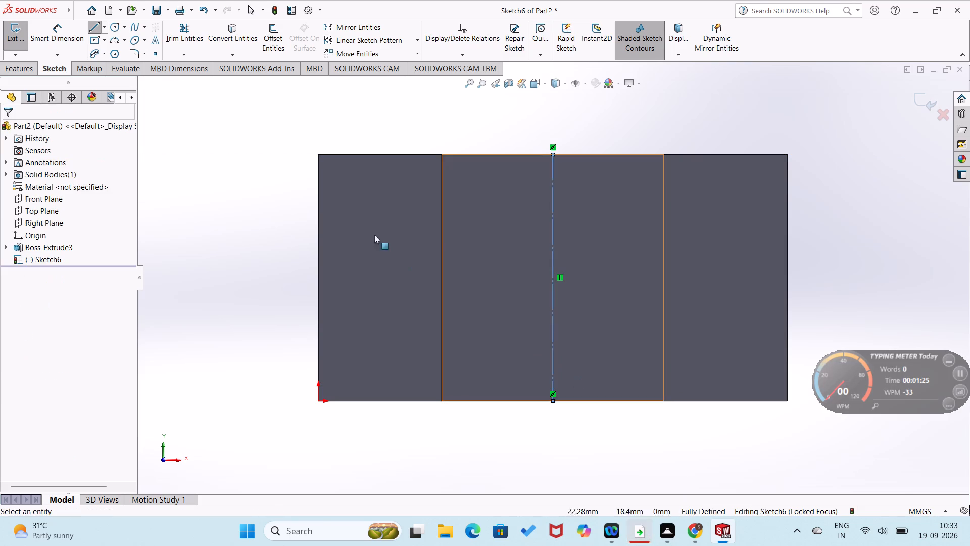
# Sketch a circle centred on the vertical construction line's midpoint and dimension its diameter at 52 mm.
pyautogui.click(118, 29)
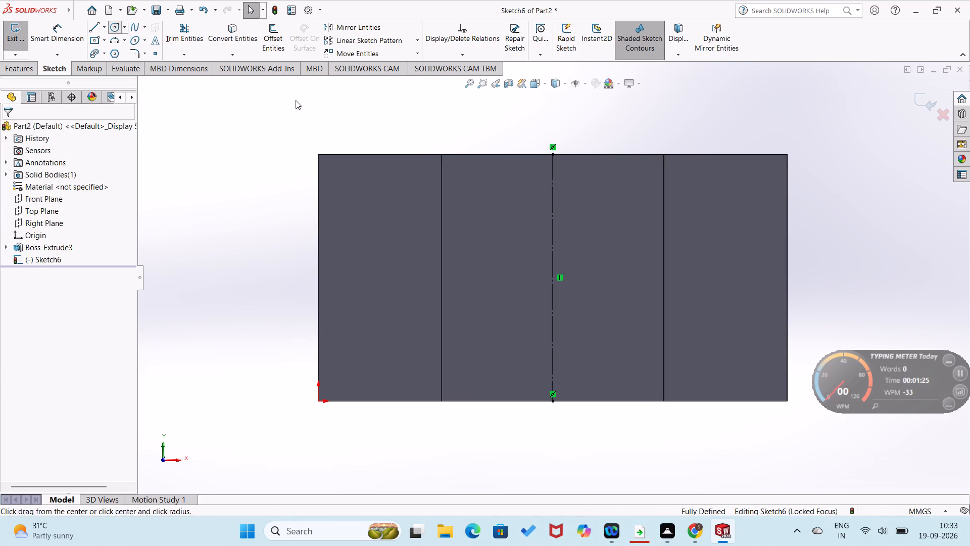
pyautogui.click(553, 278)
pyautogui.click(572, 324)
pyautogui.moveTo(603, 322); pyautogui.dragTo(653, 226, button='right')
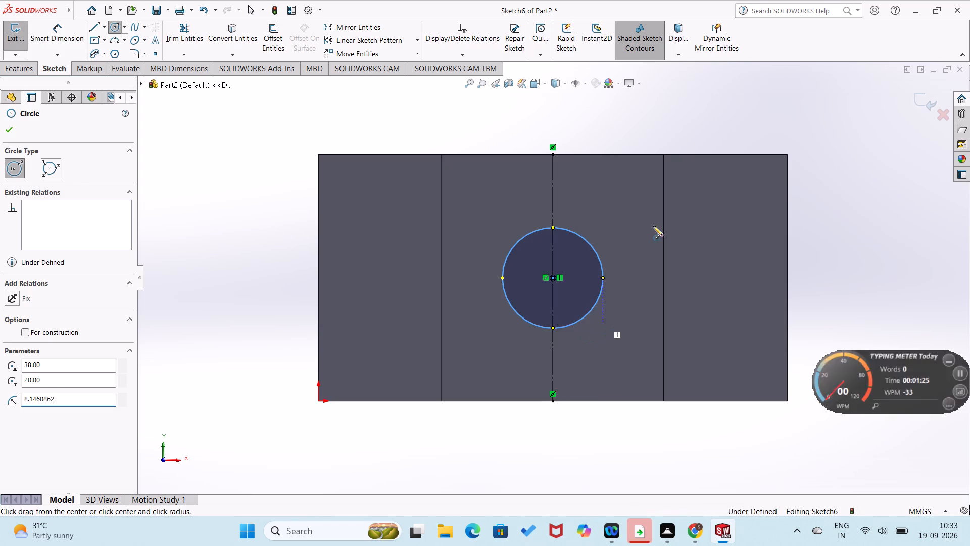
pyautogui.moveTo(653, 226); pyautogui.dragTo(653, 223, button='right')
pyautogui.click(602, 281)
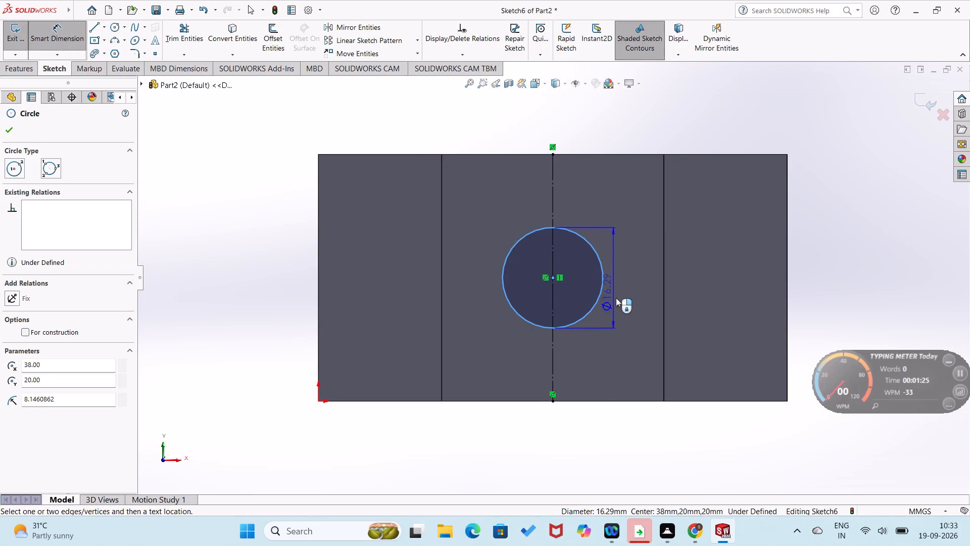
pyautogui.click(626, 311)
pyautogui.write('52')
pyautogui.press('Return')
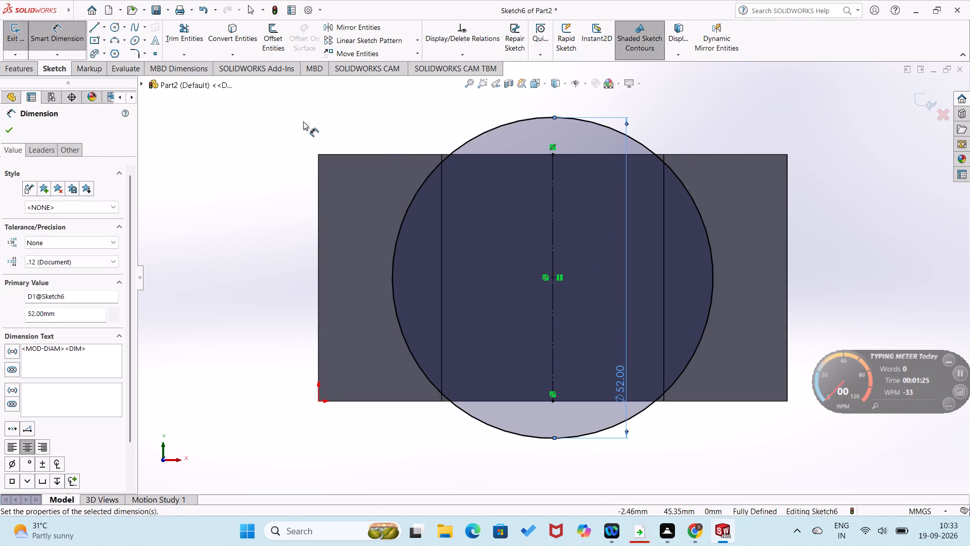
# Draw a horizontal line about 33 mm long across the circle along the block's top edge and convert it to construction geometry.
pyautogui.moveTo(298, 121); pyautogui.dragTo(21, 207, button='right')
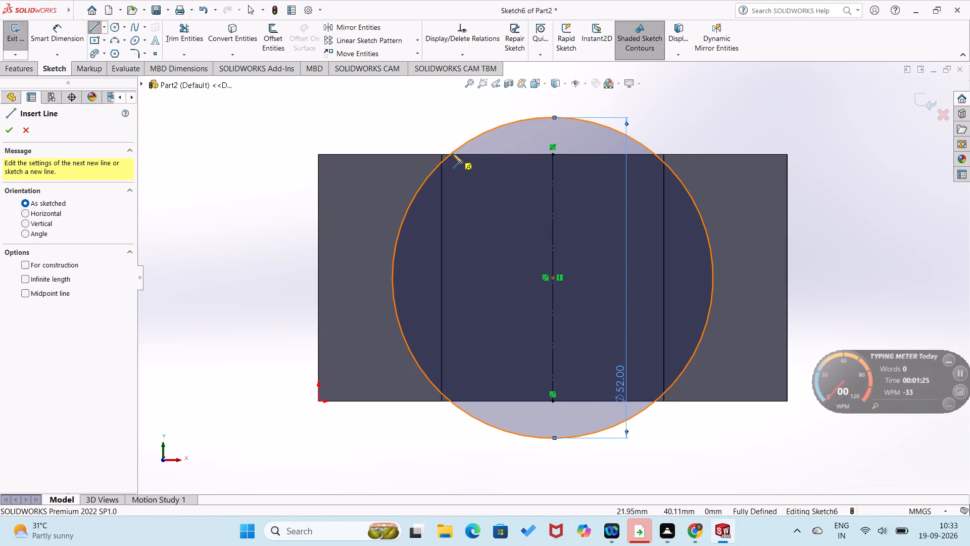
pyautogui.moveTo(452, 154); pyautogui.dragTo(458, 154)
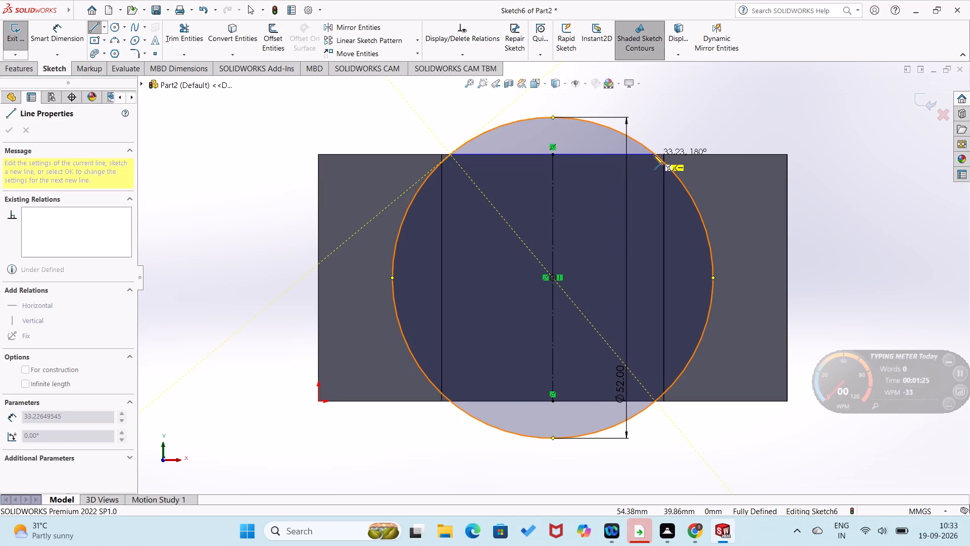
pyautogui.click(654, 154)
pyautogui.moveTo(624, 175); pyautogui.dragTo(628, 156, button='right')
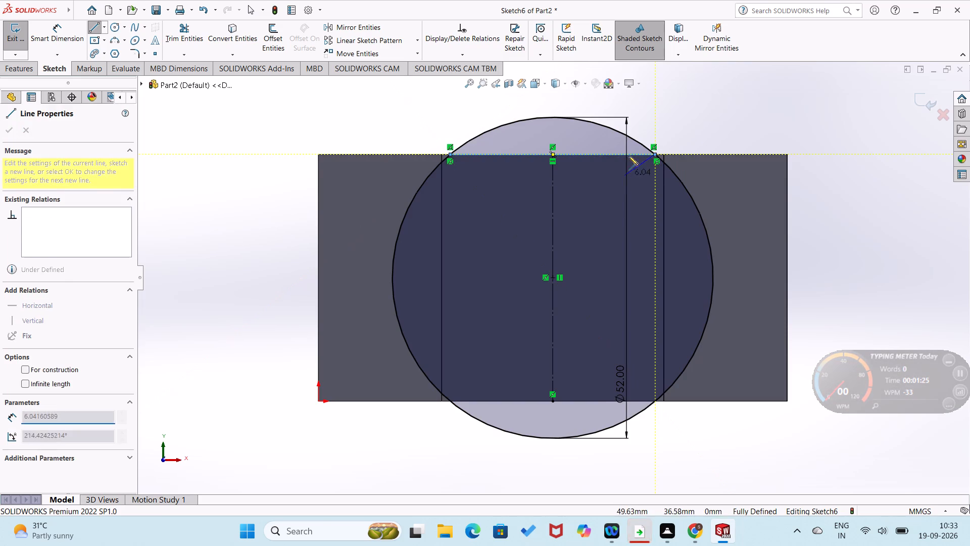
pyautogui.moveTo(628, 156); pyautogui.dragTo(654, 116, button='right')
pyautogui.rightClick(638, 151)
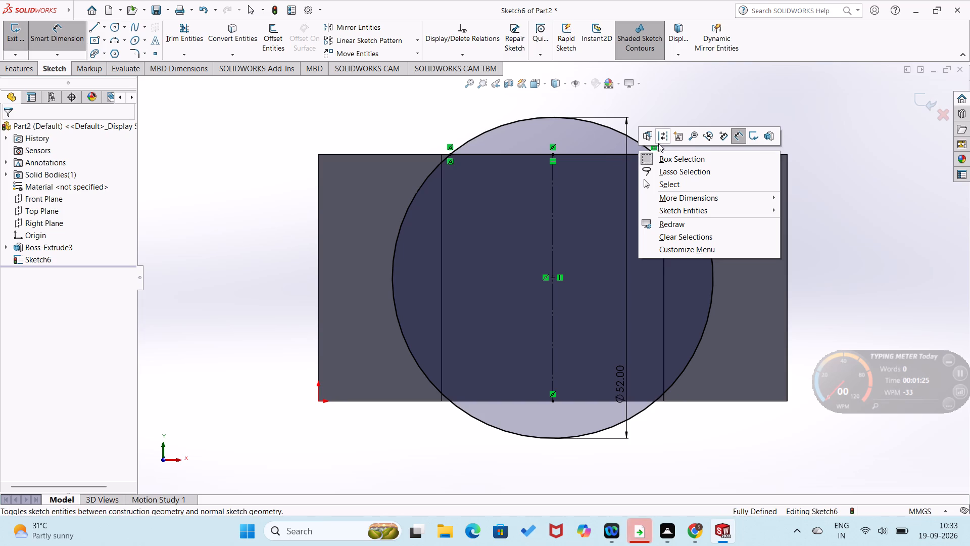
pyautogui.click(665, 135)
pyautogui.click(640, 154)
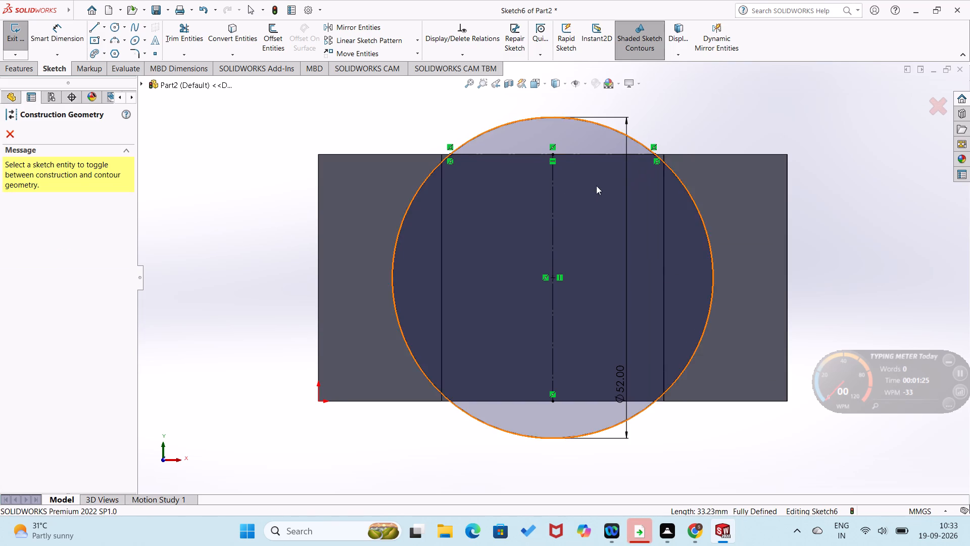
# Draw a matching horizontal construction line about 33 mm long across the circle along the block's bottom edge.
pyautogui.moveTo(301, 221); pyautogui.dragTo(189, 249, button='right')
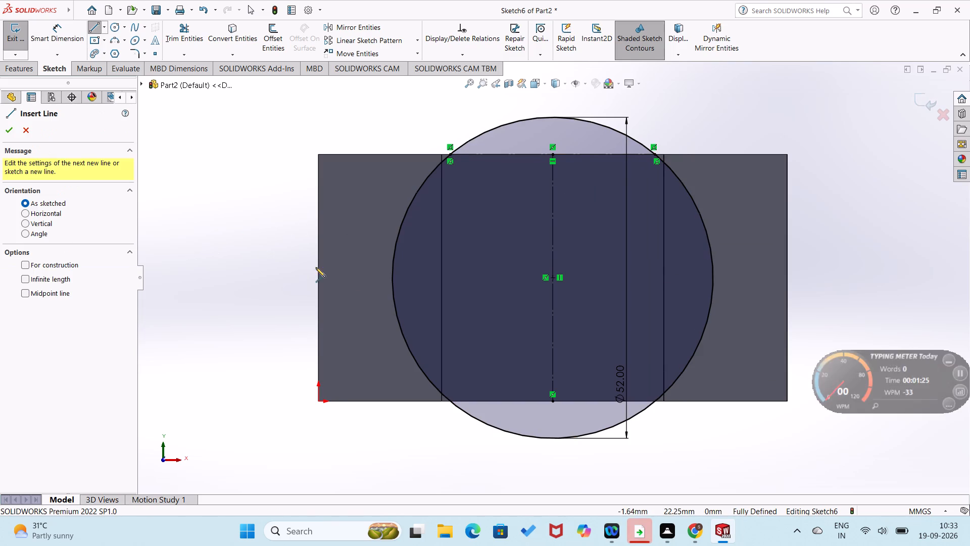
pyautogui.click(450, 401)
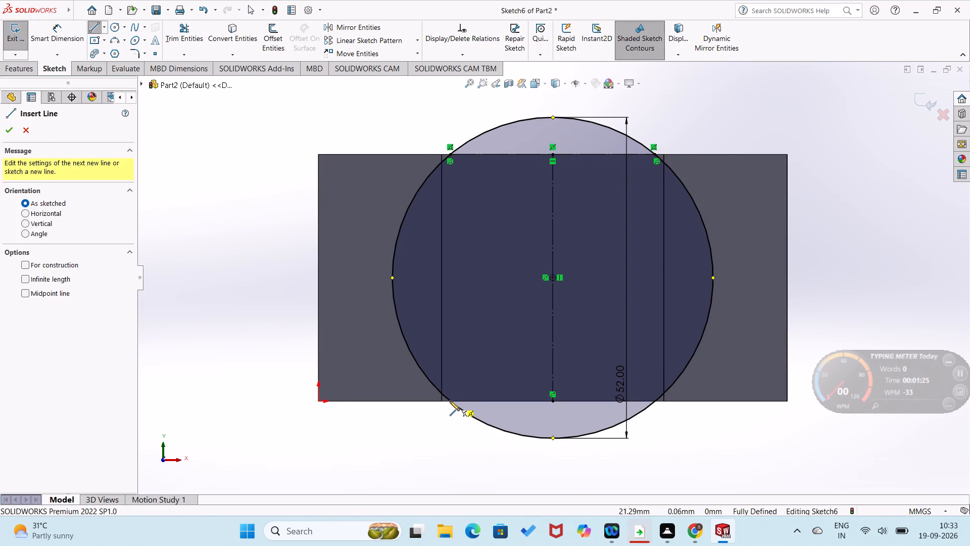
pyautogui.click(654, 401)
pyautogui.rightClick(654, 401)
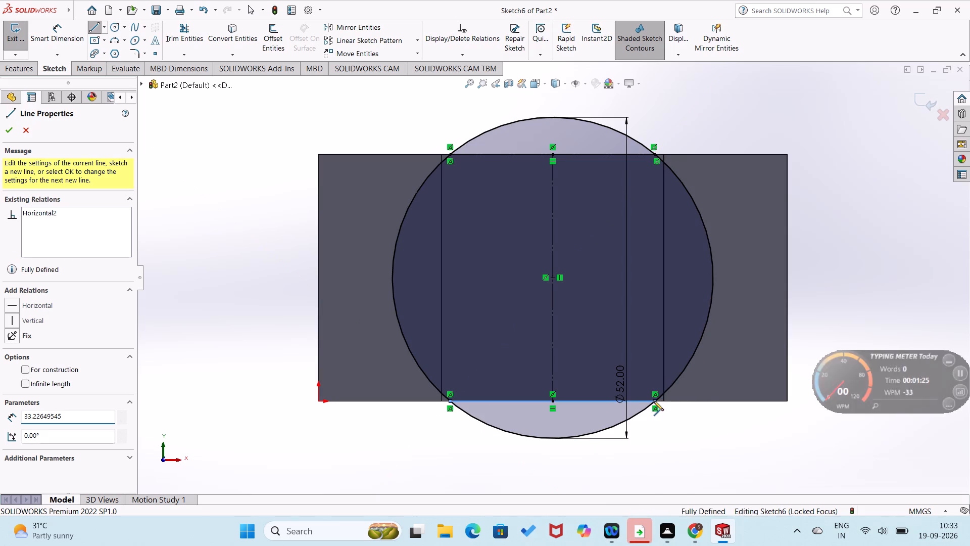
pyautogui.click(682, 385)
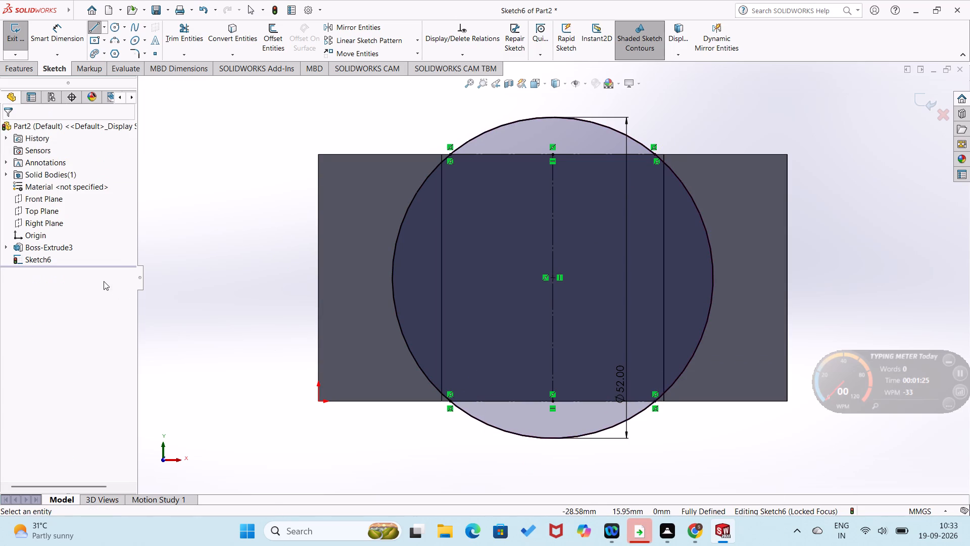
# Trim away the circle's arcs above the block's top edge and below its bottom edge with Power Trim.
pyautogui.moveTo(101, 278); pyautogui.dragTo(106, 254)
pyautogui.click(187, 38)
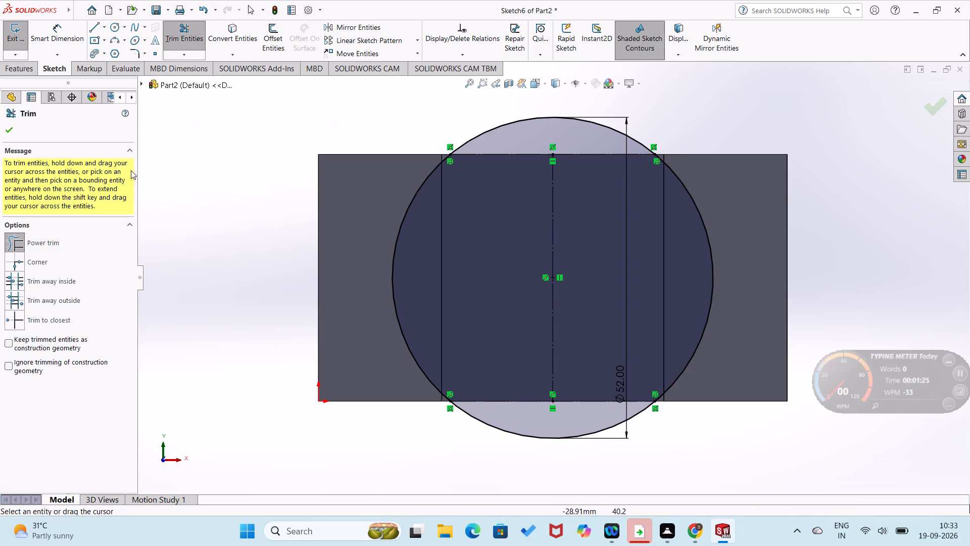
pyautogui.click(14, 244)
pyautogui.moveTo(419, 134); pyautogui.dragTo(458, 134)
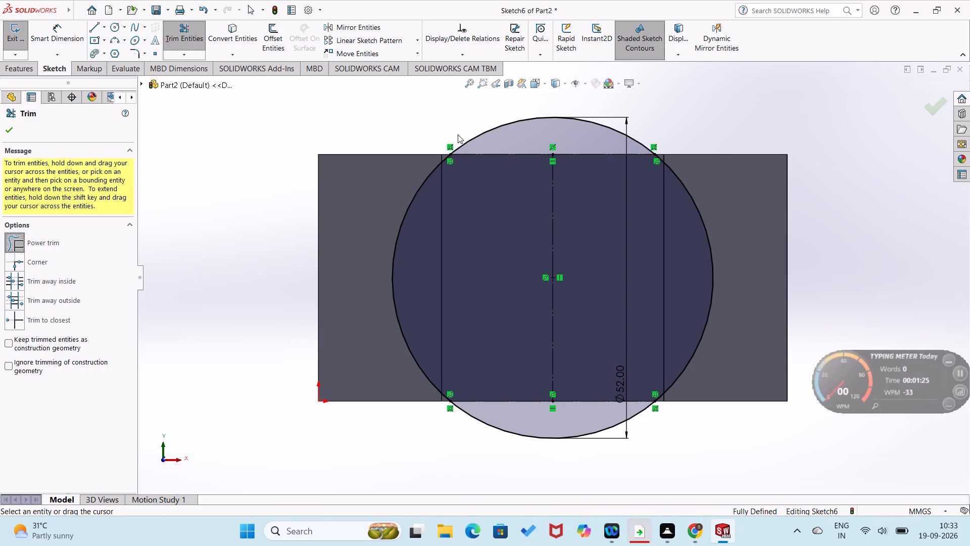
pyautogui.moveTo(458, 134); pyautogui.dragTo(654, 133)
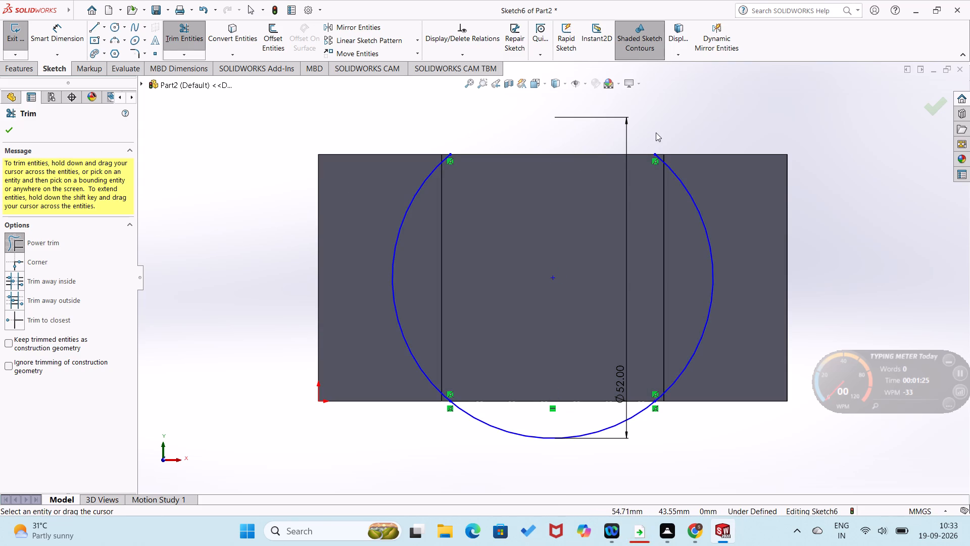
pyautogui.moveTo(395, 438); pyautogui.dragTo(473, 422)
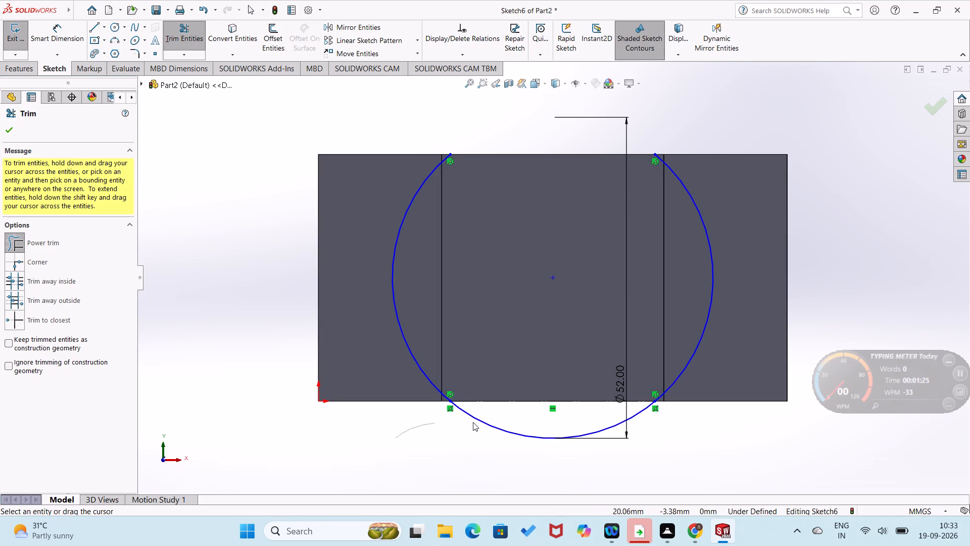
pyautogui.moveTo(473, 422); pyautogui.dragTo(685, 435)
pyautogui.rightClick(687, 435)
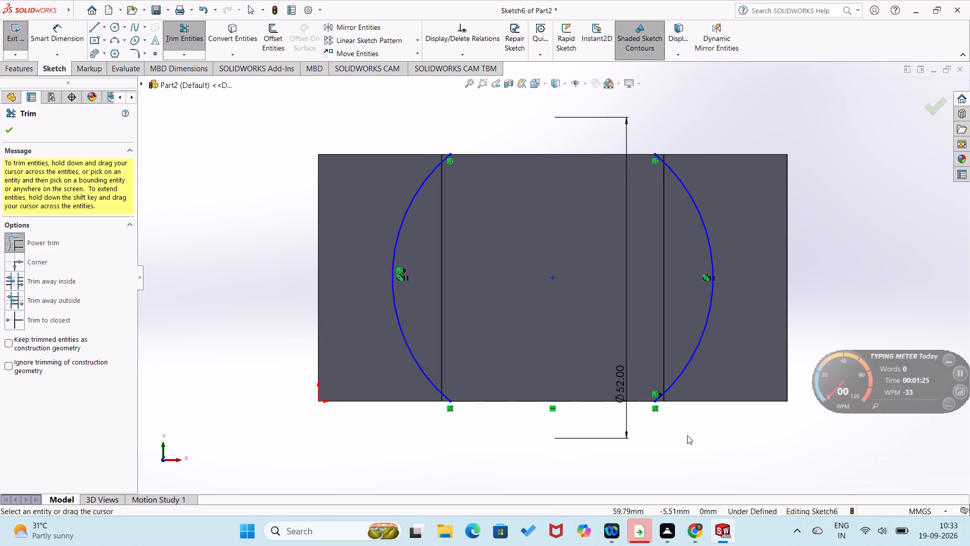
pyautogui.click(550, 466)
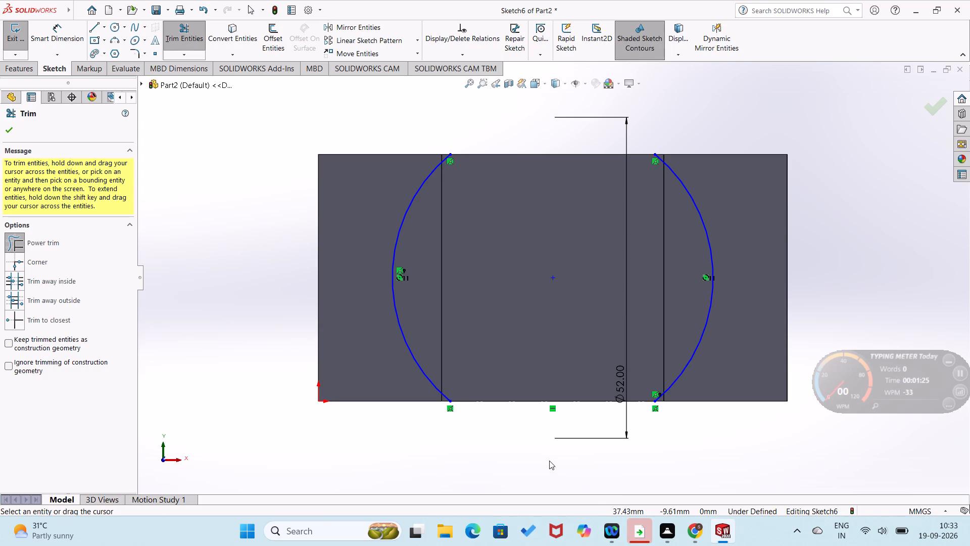
# Dimension the vertical distance between the upper and lower endpoints of the left arc.
pyautogui.moveTo(230, 334); pyautogui.dragTo(273, 145, button='right')
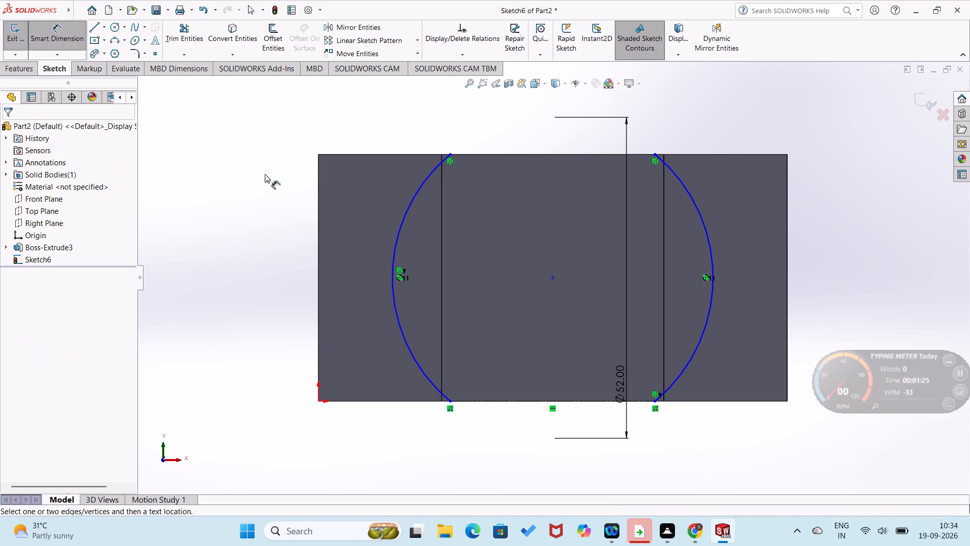
pyautogui.click(451, 400)
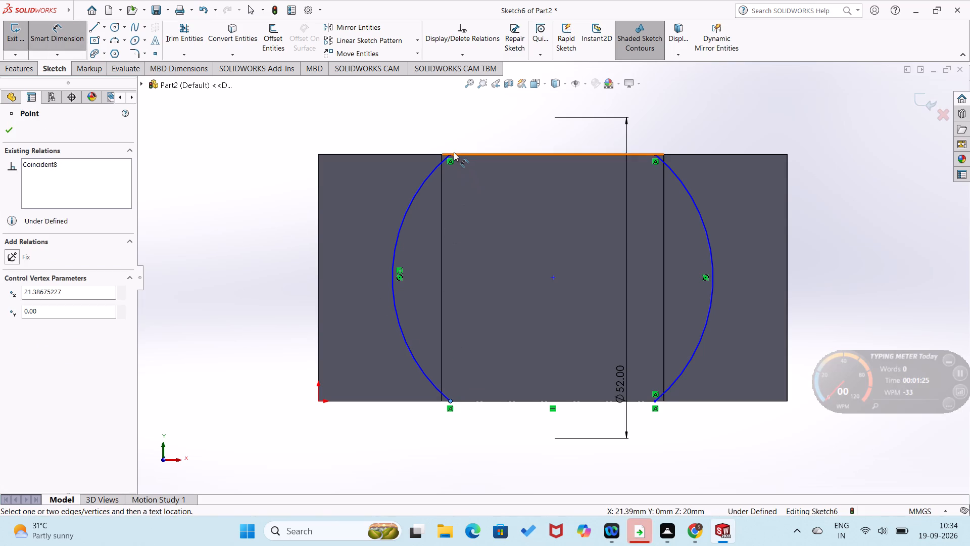
pyautogui.click(450, 153)
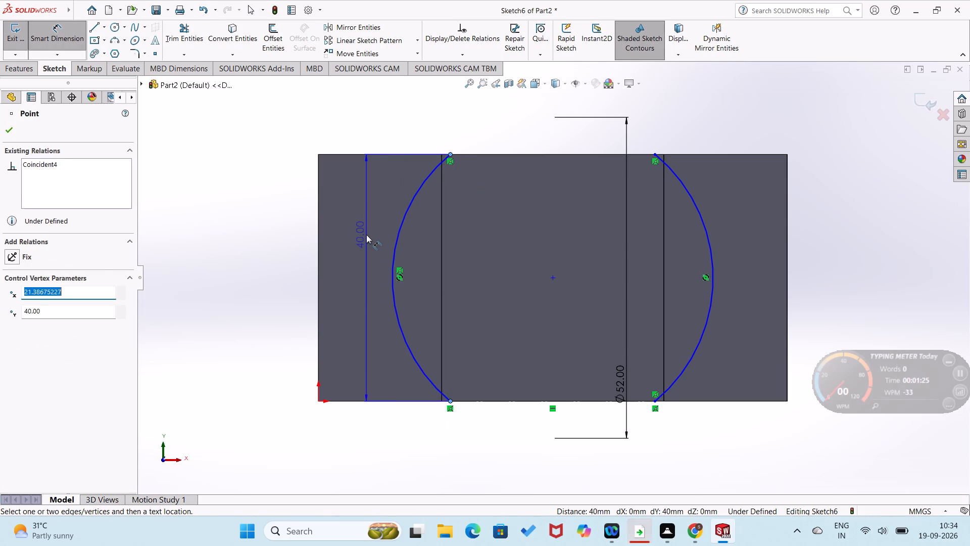
pyautogui.click(366, 235)
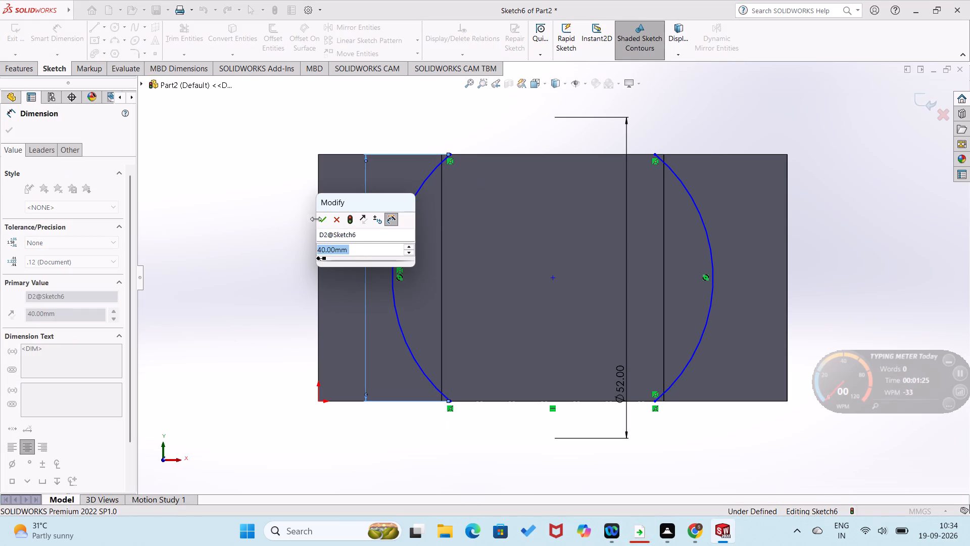
pyautogui.click(326, 220)
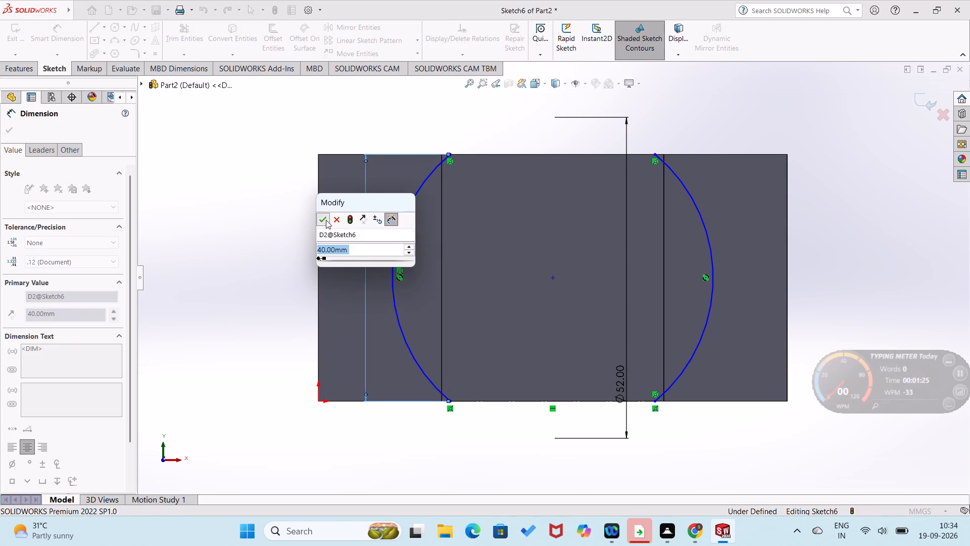
# Dimension the horizontal distance from the origin to the left arc's lower endpoint.
pyautogui.moveTo(282, 356); pyautogui.dragTo(297, 187, button='right')
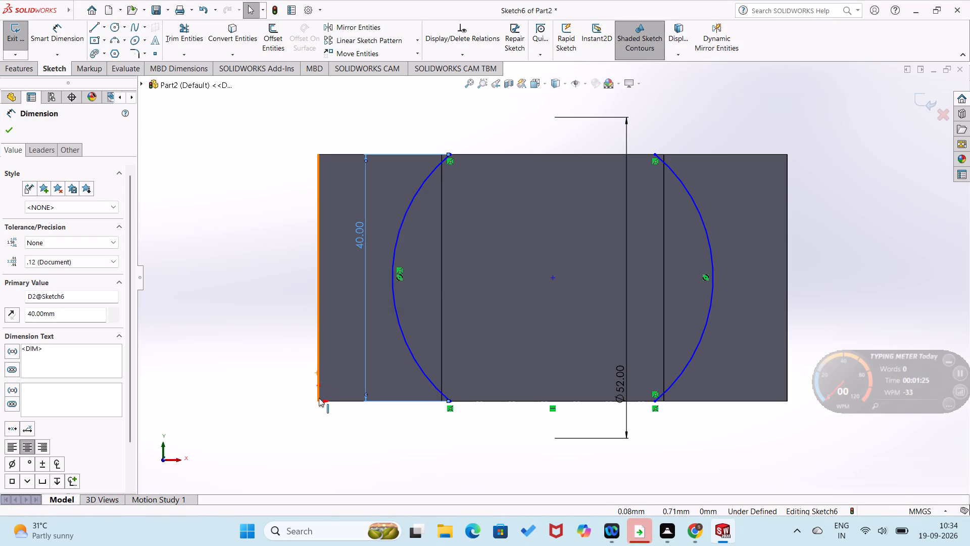
pyautogui.moveTo(295, 397); pyautogui.dragTo(276, 224, button='right')
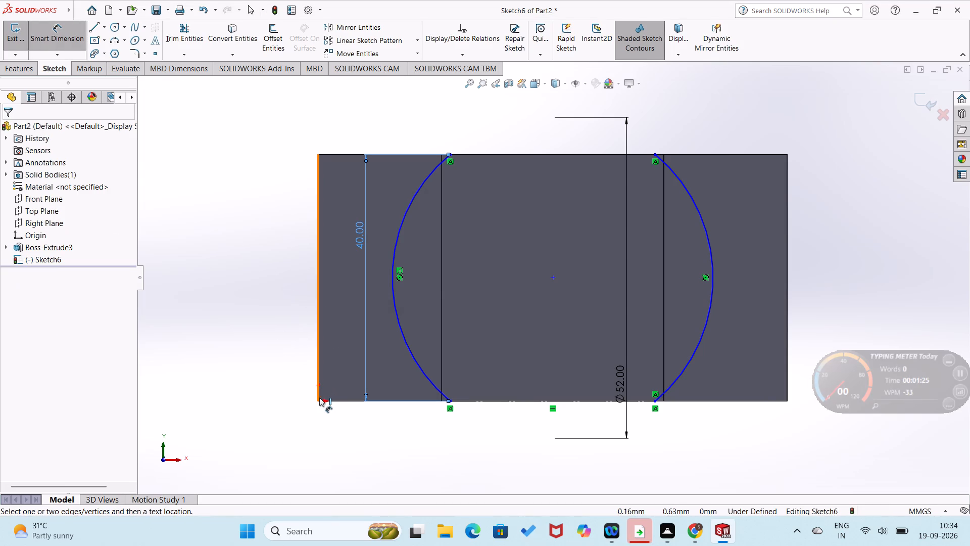
pyautogui.click(318, 401)
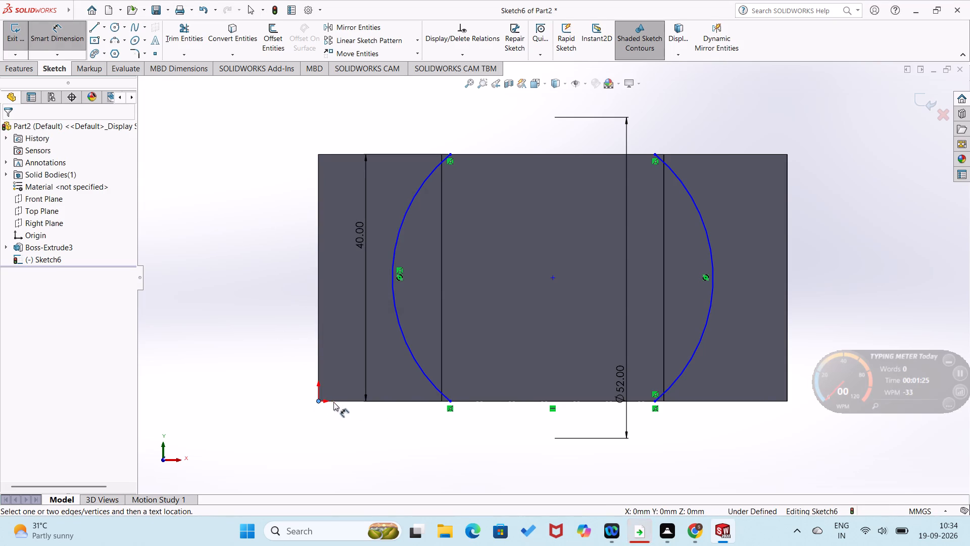
pyautogui.click(451, 401)
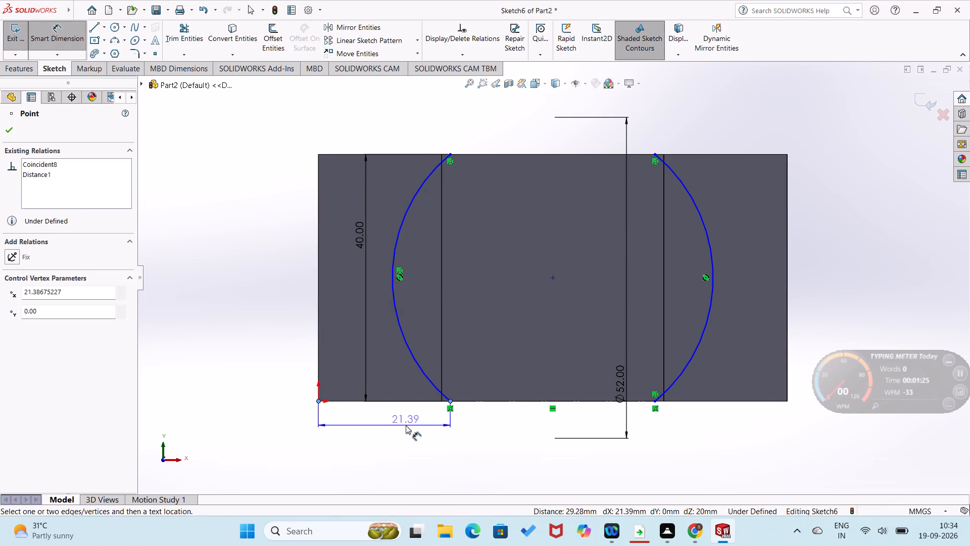
pyautogui.click(406, 425)
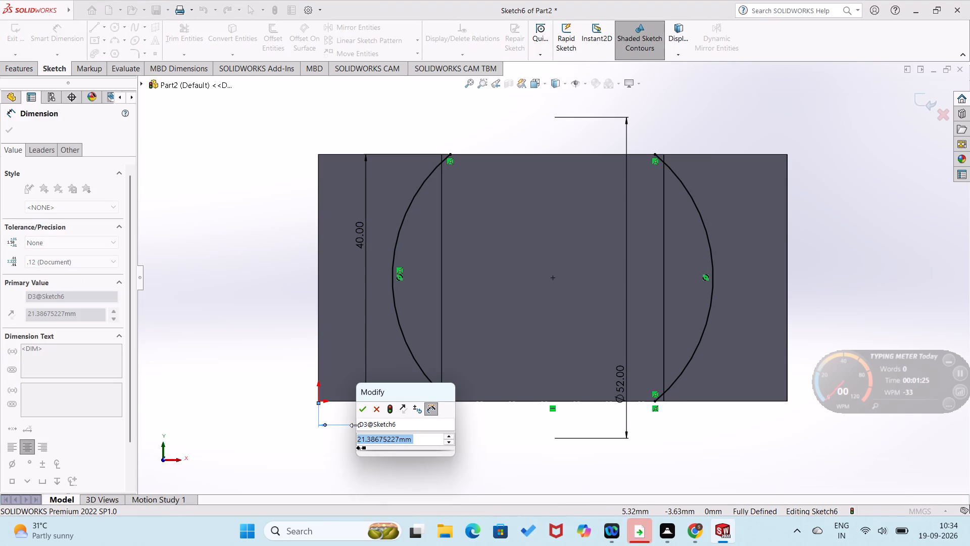
pyautogui.click(363, 406)
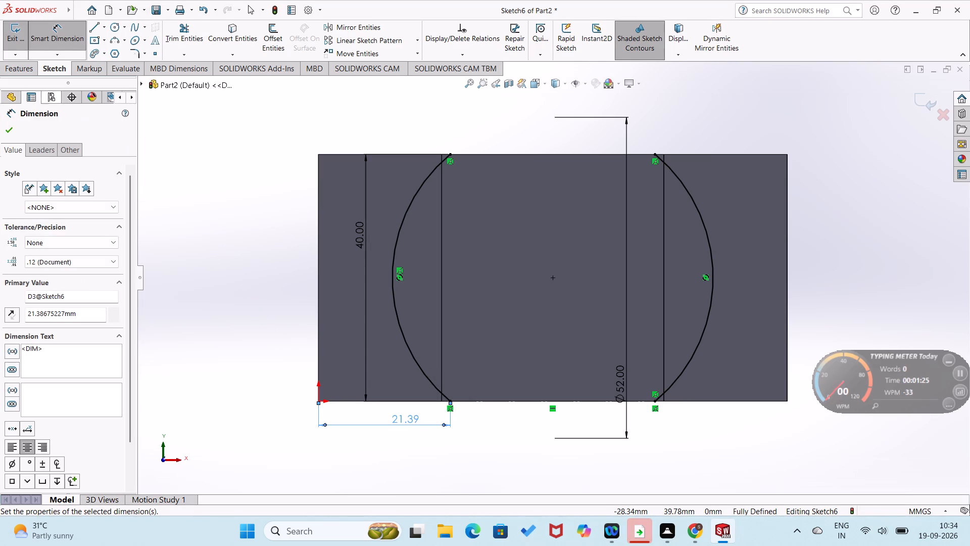
# Extrude the two arcs as a 10 mm thin feature, 20 mm deep in the reversed direction, merged with the block.
pyautogui.click(22, 68)
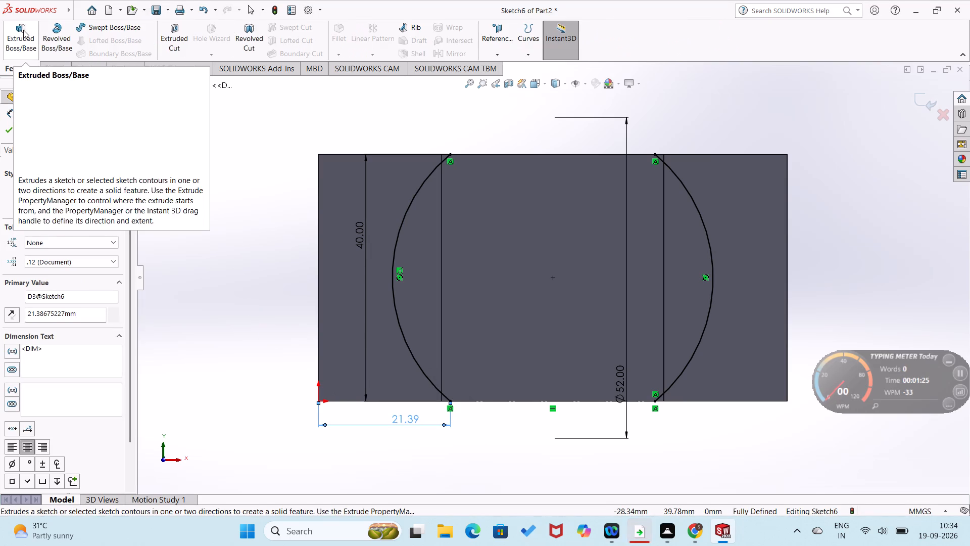
pyautogui.click(23, 30)
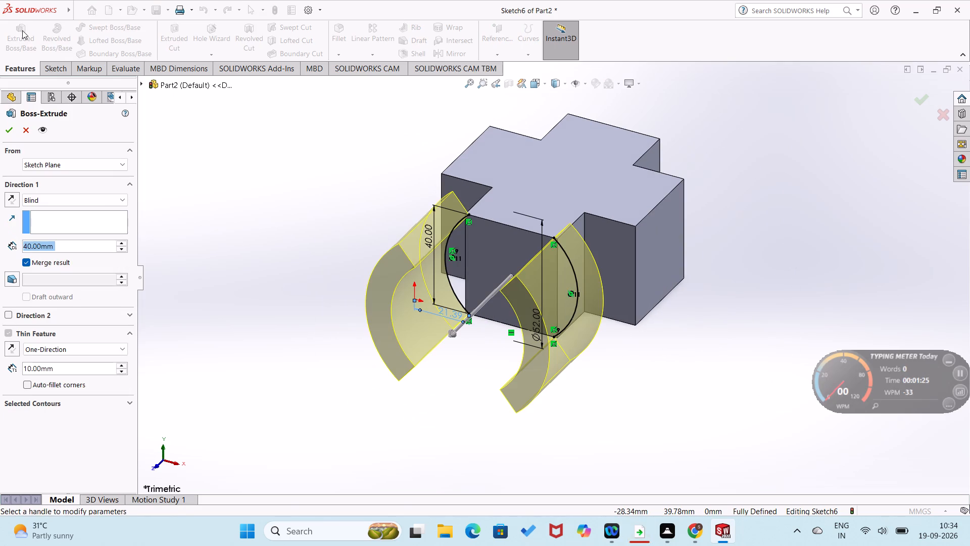
pyautogui.click(9, 198)
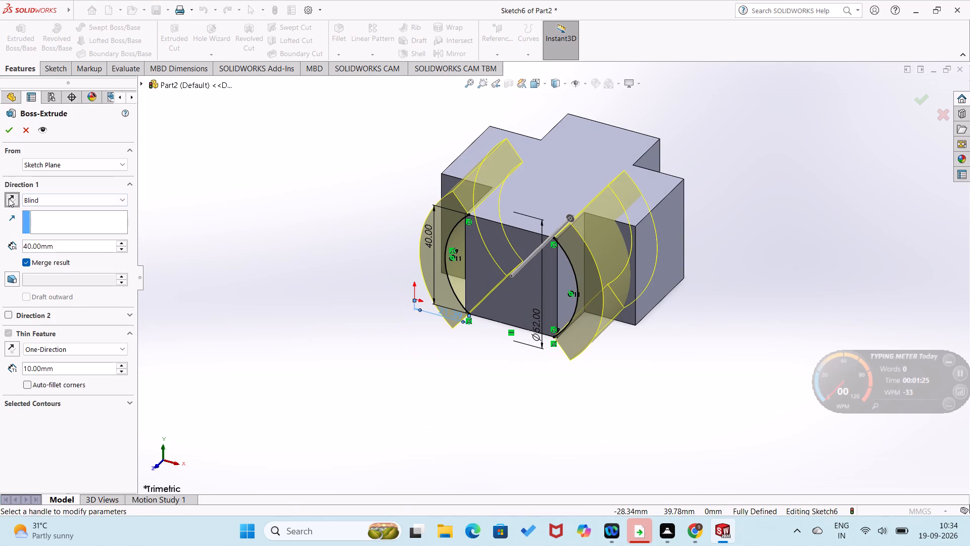
pyautogui.doubleClick(118, 249)
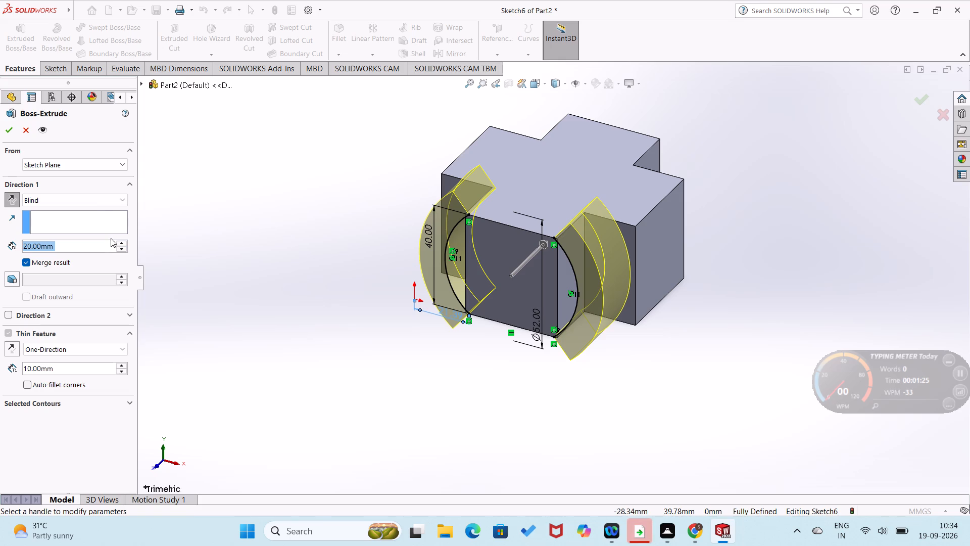
pyautogui.click(10, 134)
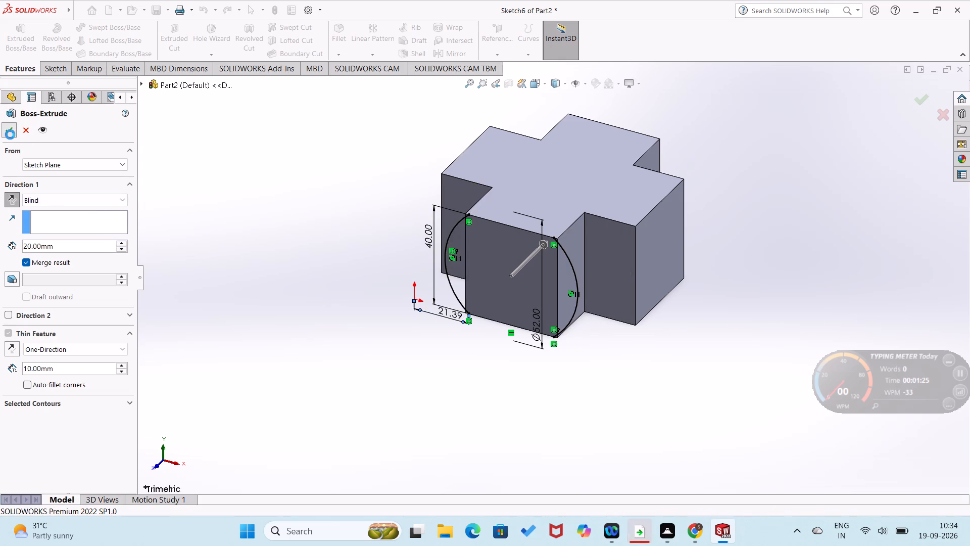
pyautogui.click(201, 236)
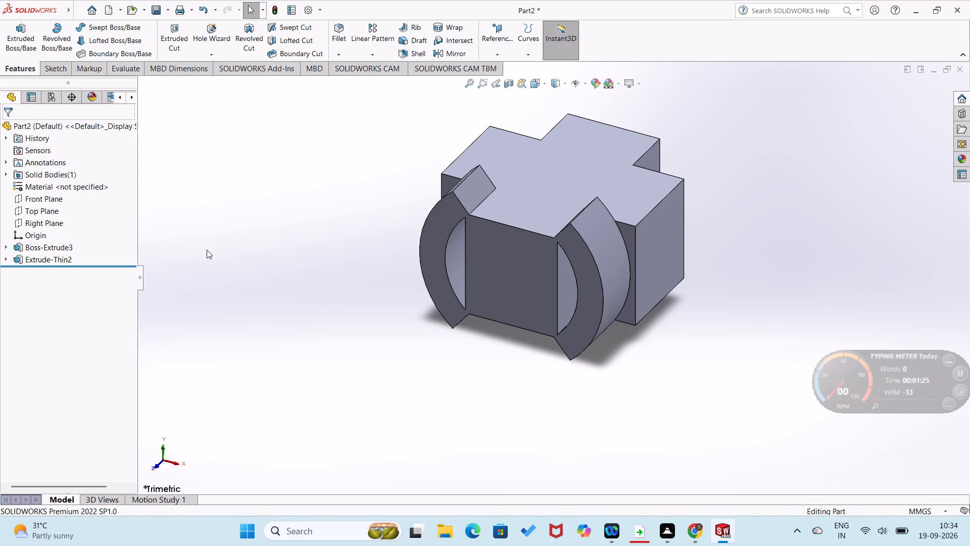
# Start a sketch on the front tab face and draw a 40 mm vertical construction line joining its top and bottom edge midpoints.
pyautogui.moveTo(207, 250); pyautogui.dragTo(253, 229, button='middle')
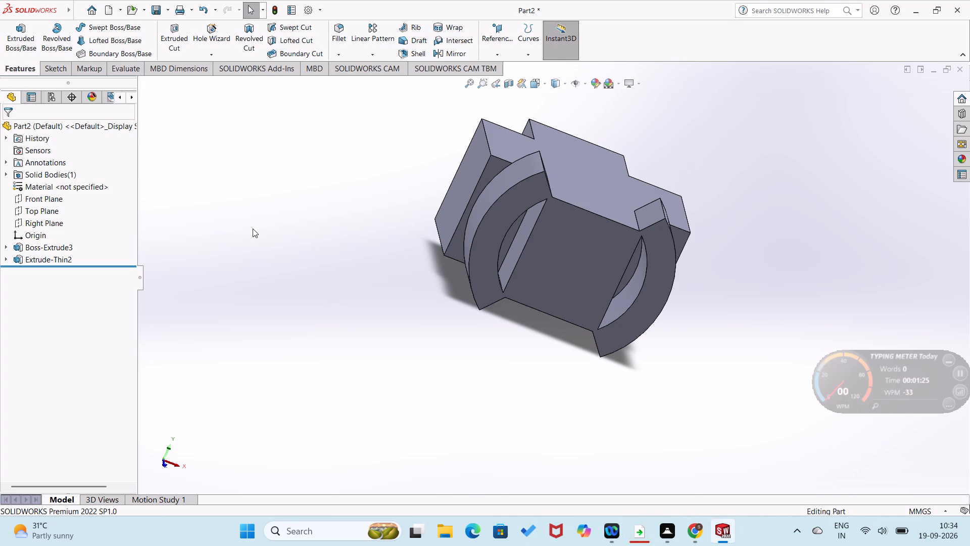
pyautogui.scroll(-1, 341, 312)
pyautogui.moveTo(341, 313); pyautogui.dragTo(341, 308, button='middle')
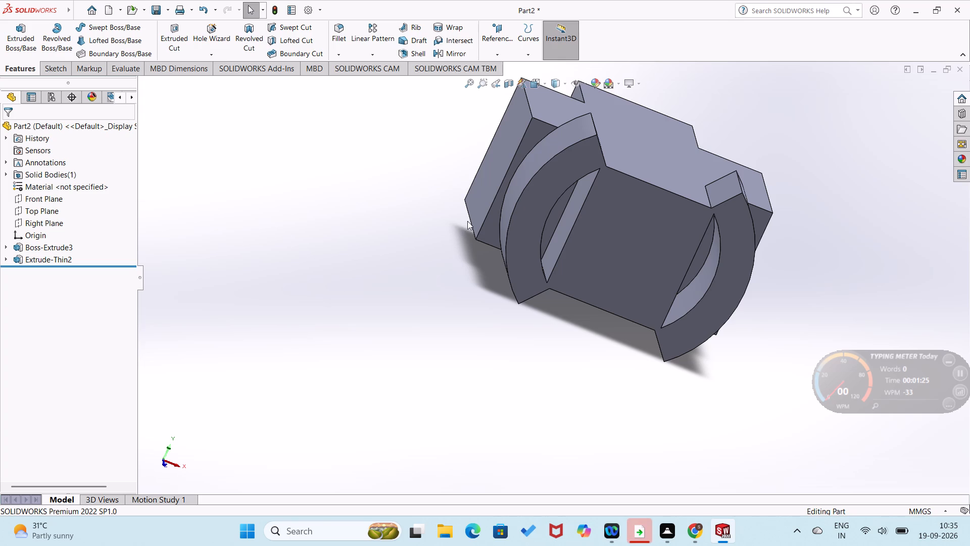
pyautogui.rightClick(607, 234)
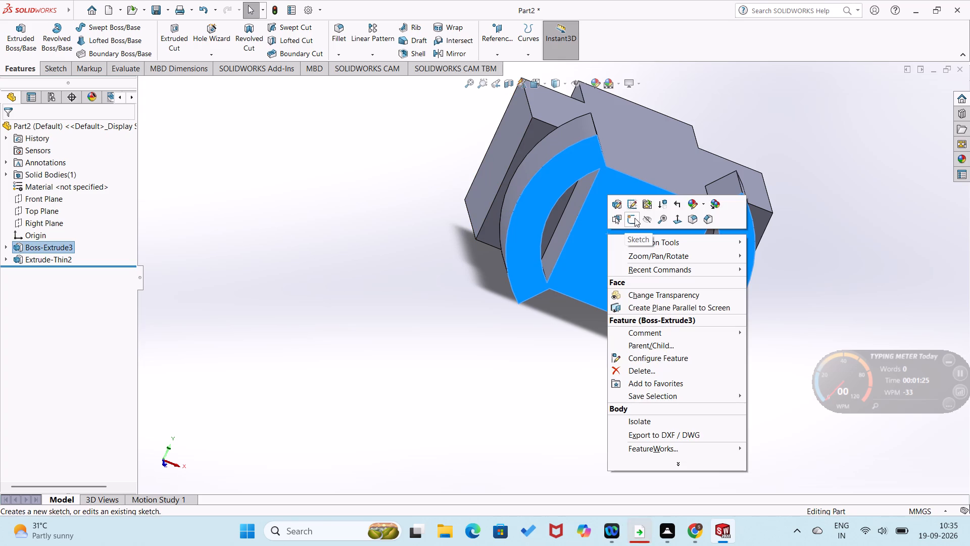
pyautogui.click(635, 218)
pyautogui.click(190, 346)
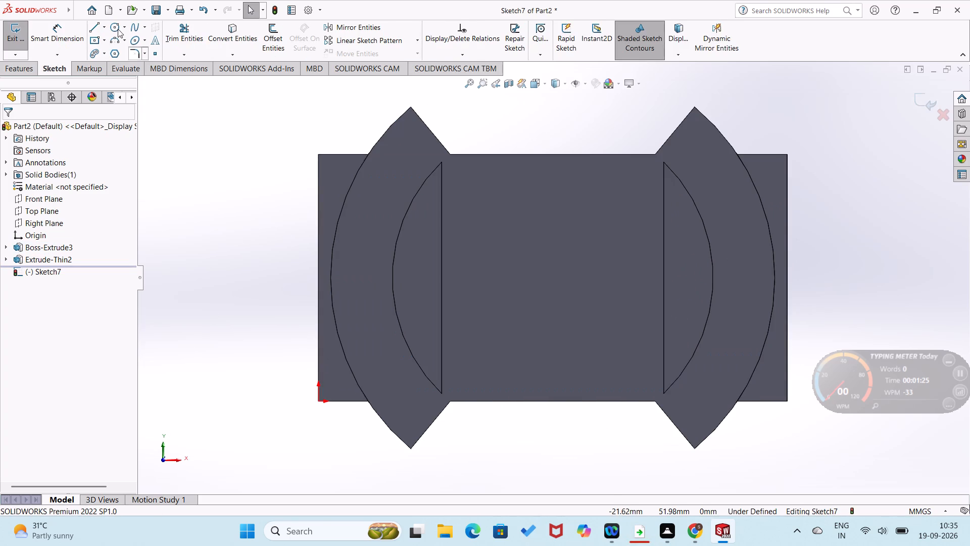
pyautogui.click(94, 26)
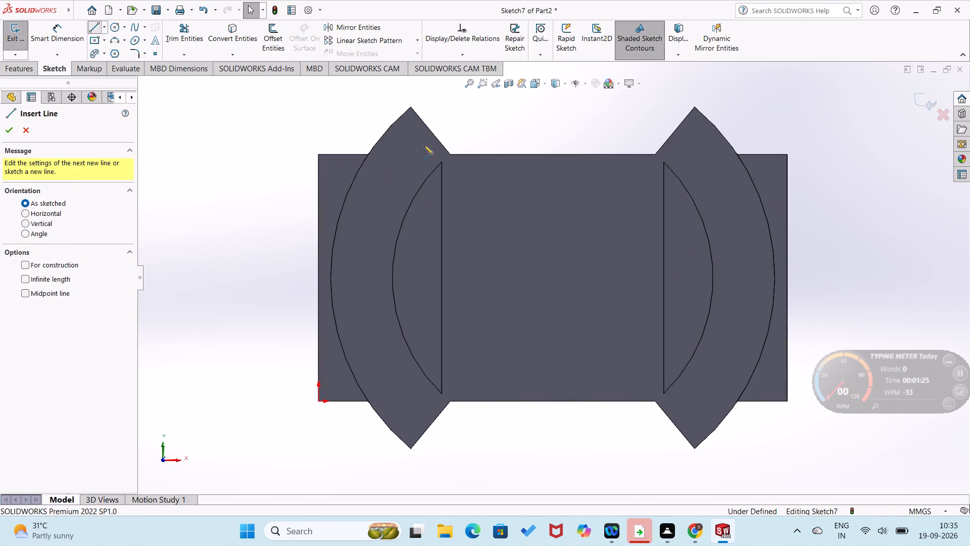
pyautogui.click(551, 153)
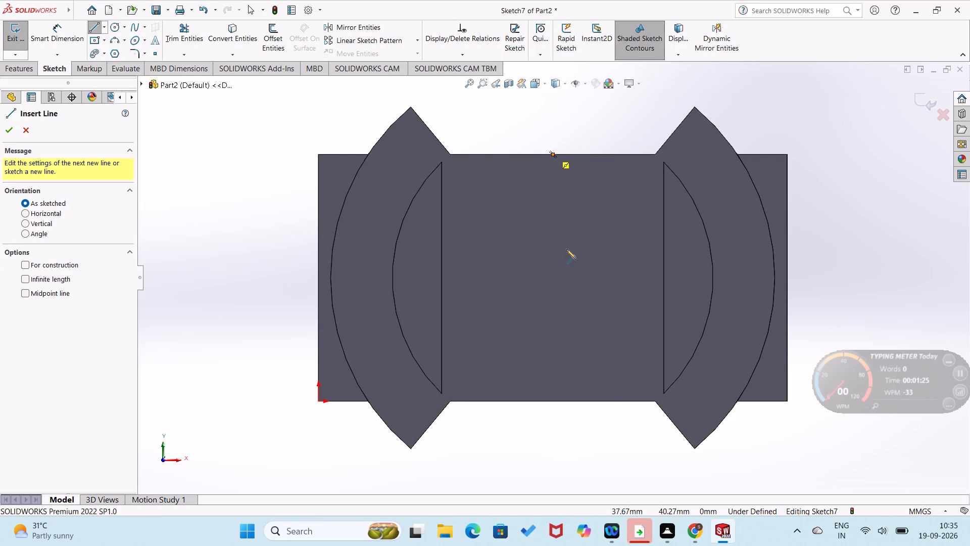
pyautogui.click(555, 402)
pyautogui.rightClick(536, 435)
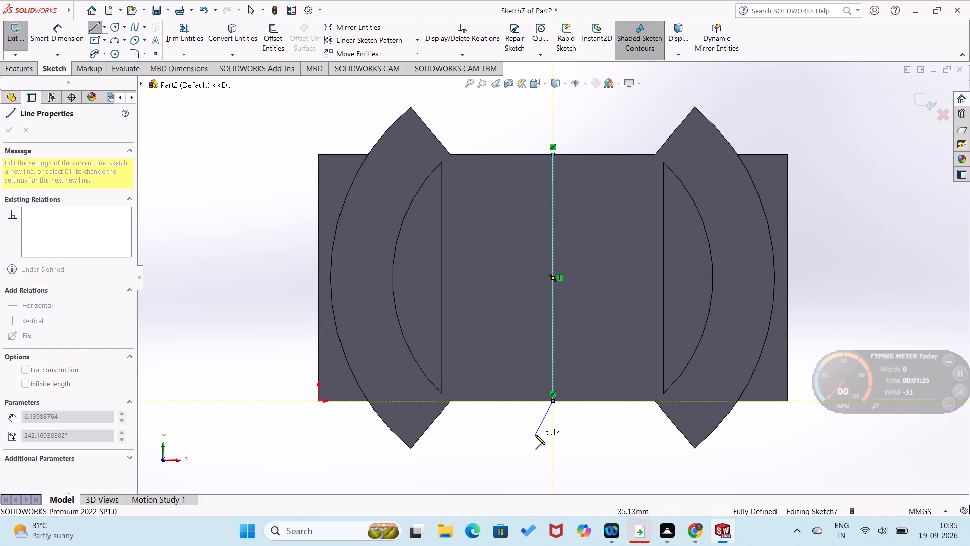
pyautogui.click(560, 398)
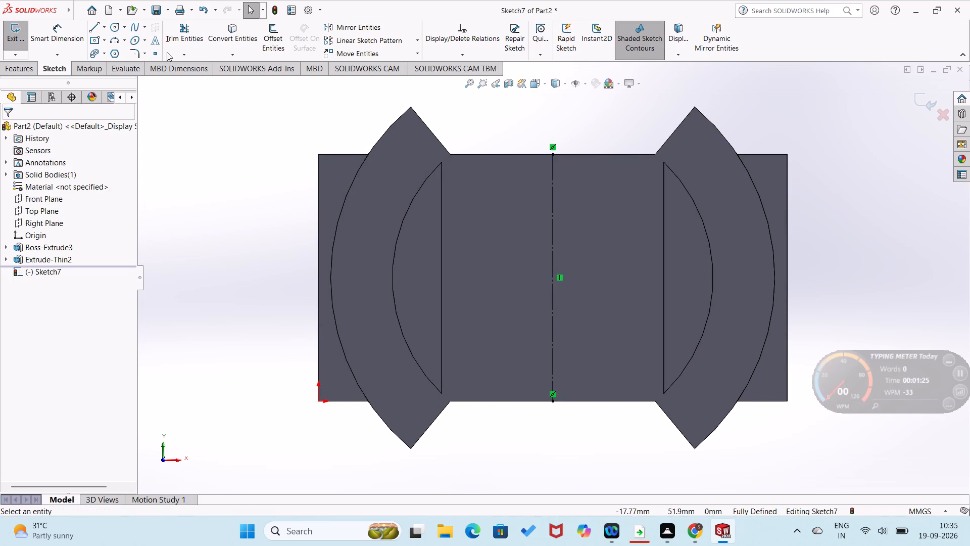
# Draw a circle centred on the construction line's midpoint and dimension its diameter as 26 mm.
pyautogui.click(114, 27)
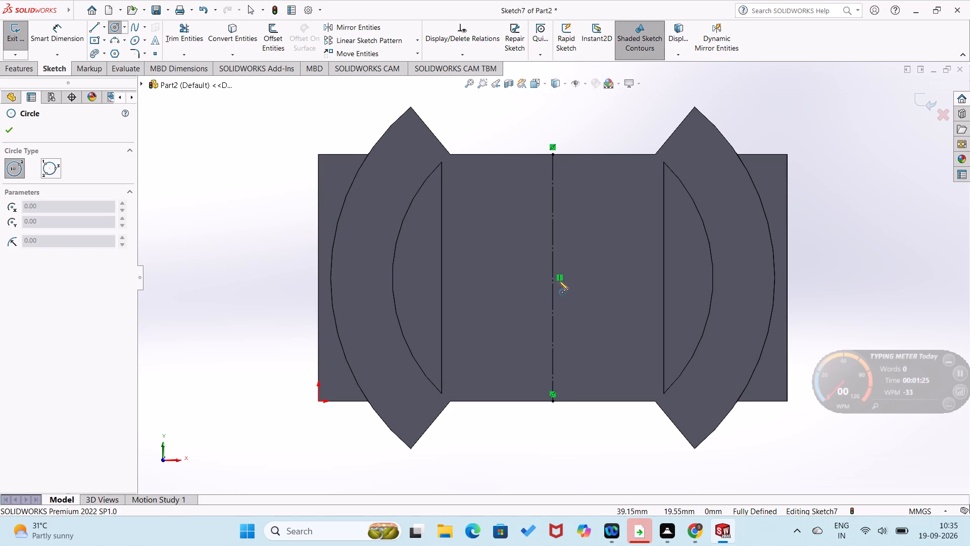
pyautogui.click(552, 280)
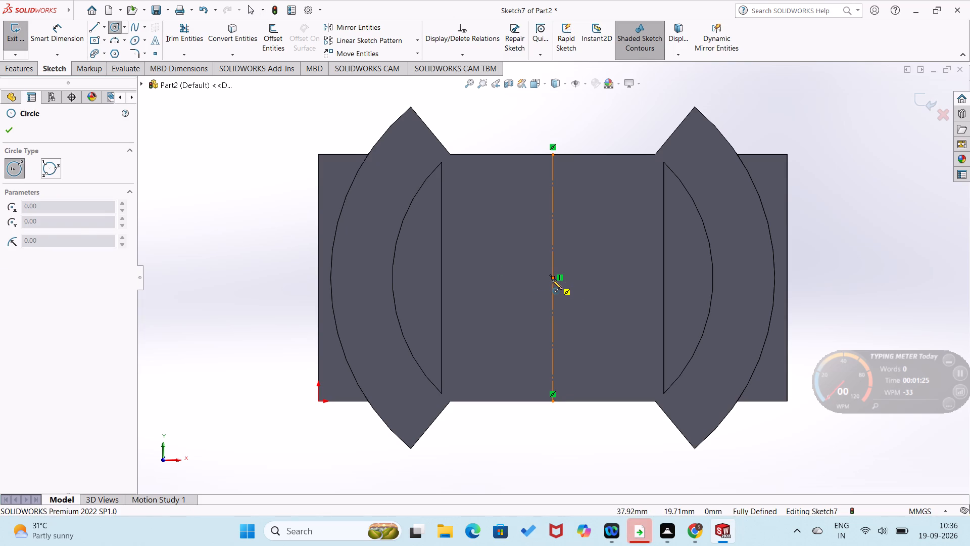
pyautogui.click(565, 329)
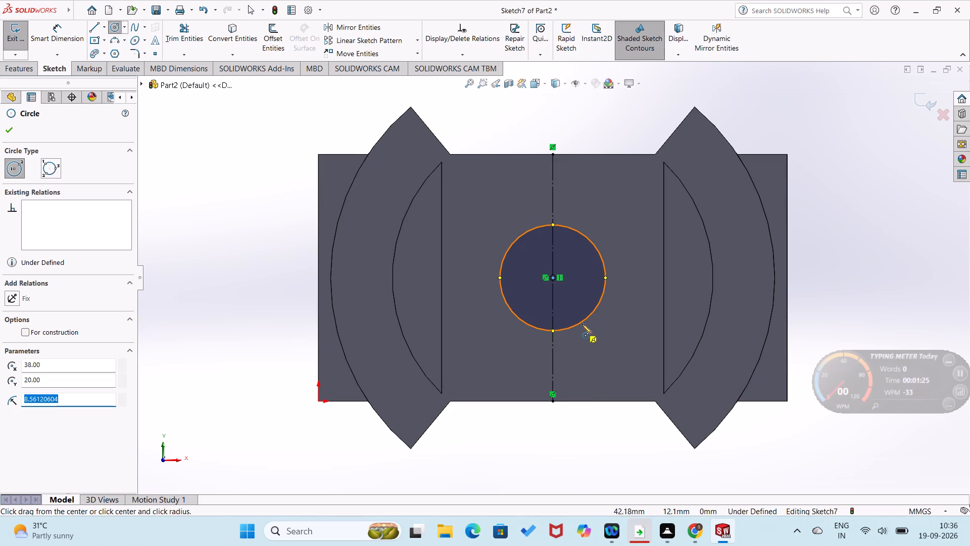
pyautogui.moveTo(575, 353); pyautogui.dragTo(632, 263, button='right')
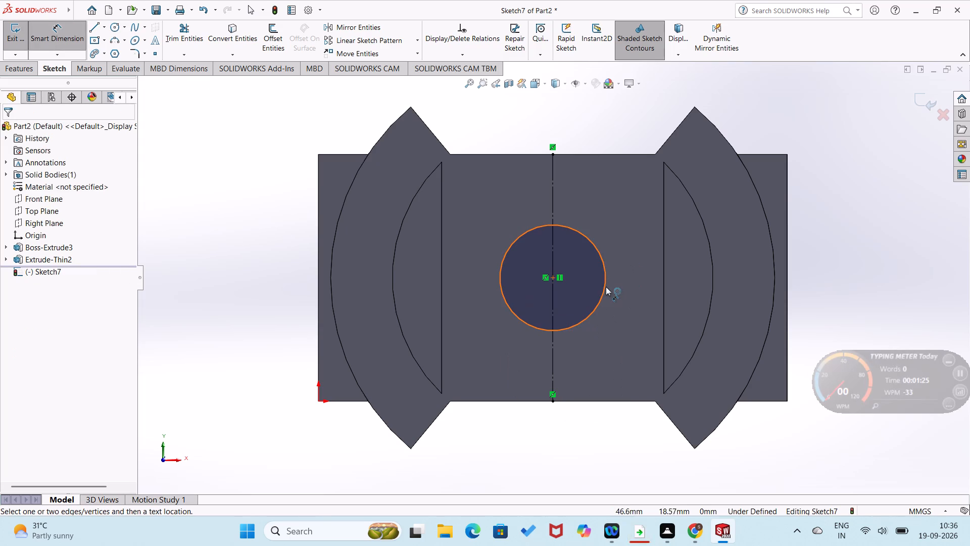
pyautogui.click(604, 288)
pyautogui.click(640, 289)
pyautogui.press('2')
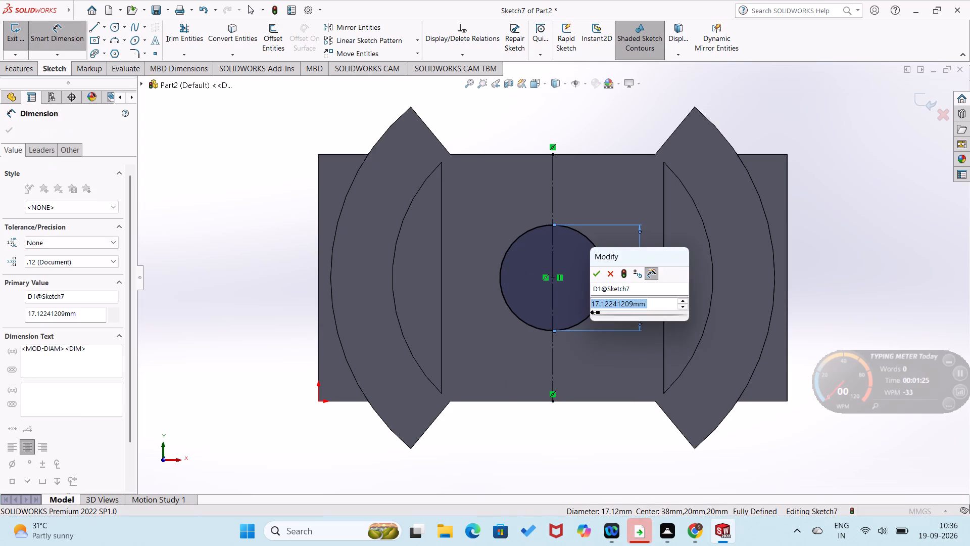
pyautogui.press('6')
pyautogui.press('Return')
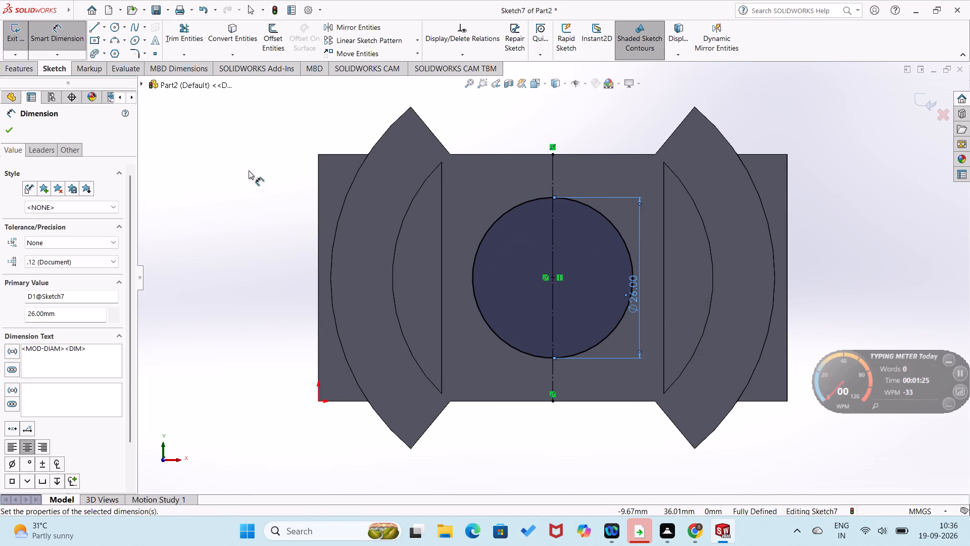
pyautogui.click(206, 220)
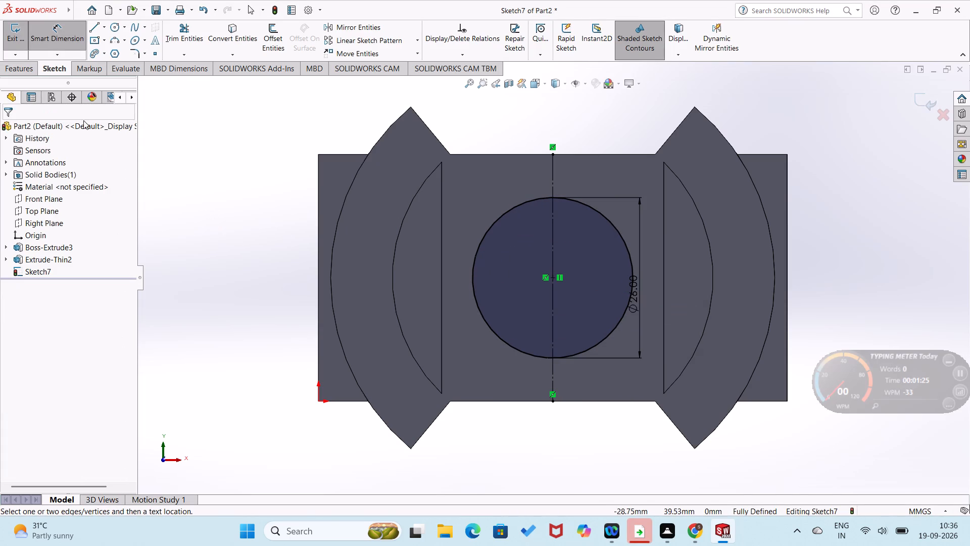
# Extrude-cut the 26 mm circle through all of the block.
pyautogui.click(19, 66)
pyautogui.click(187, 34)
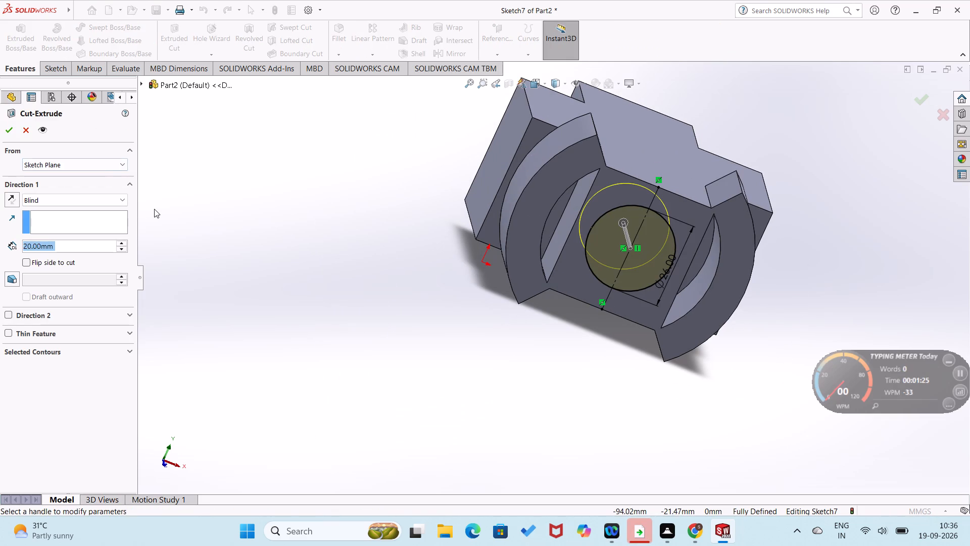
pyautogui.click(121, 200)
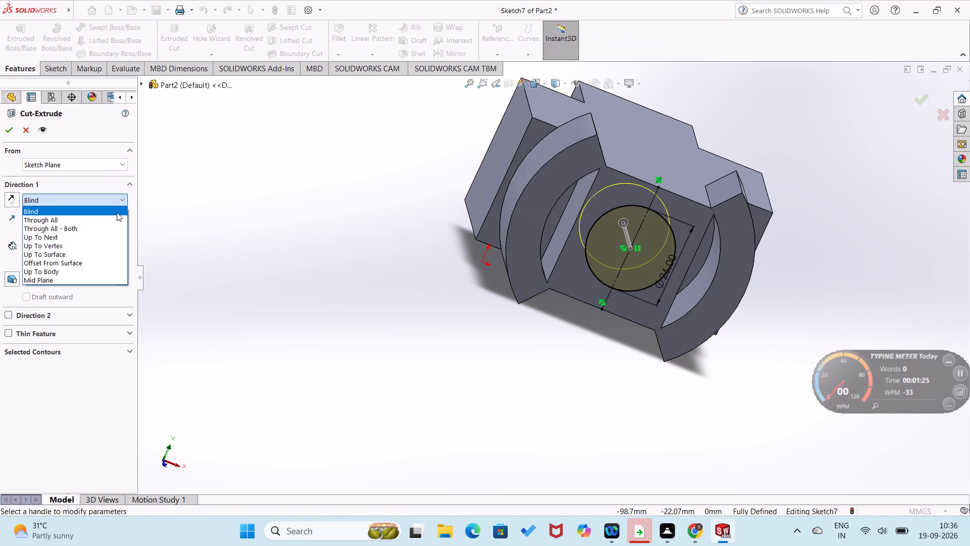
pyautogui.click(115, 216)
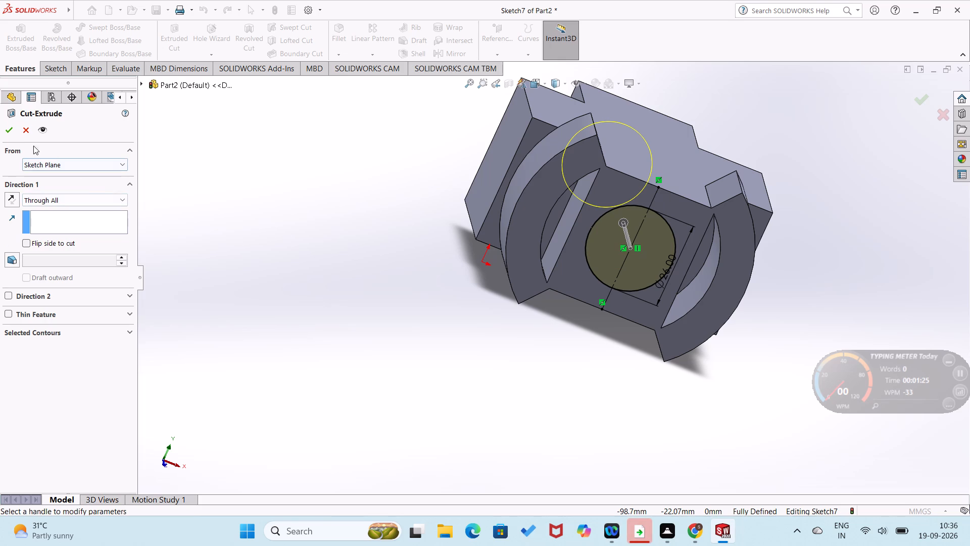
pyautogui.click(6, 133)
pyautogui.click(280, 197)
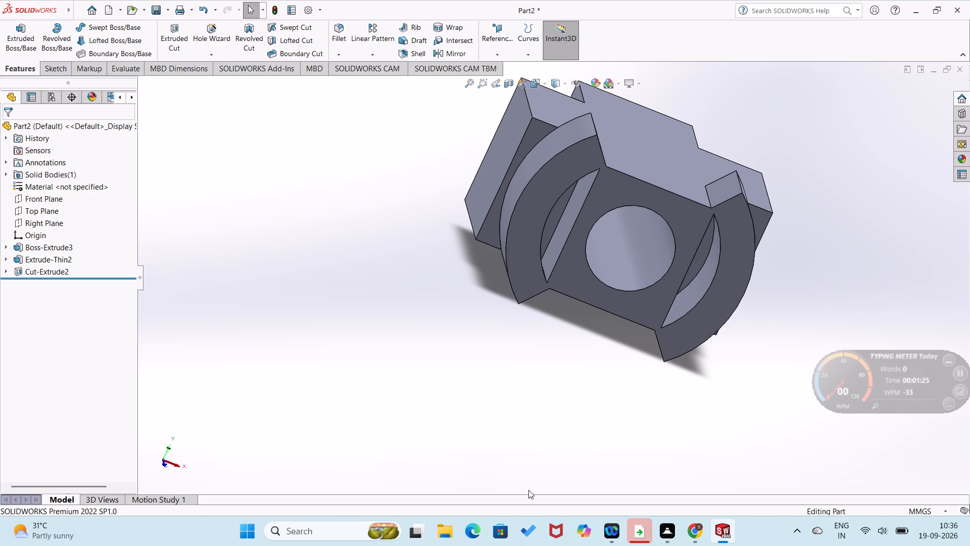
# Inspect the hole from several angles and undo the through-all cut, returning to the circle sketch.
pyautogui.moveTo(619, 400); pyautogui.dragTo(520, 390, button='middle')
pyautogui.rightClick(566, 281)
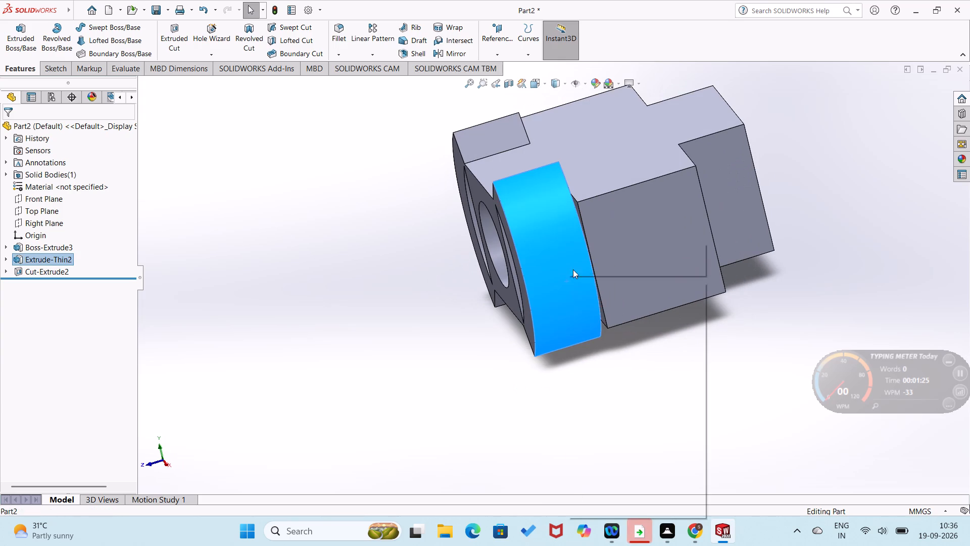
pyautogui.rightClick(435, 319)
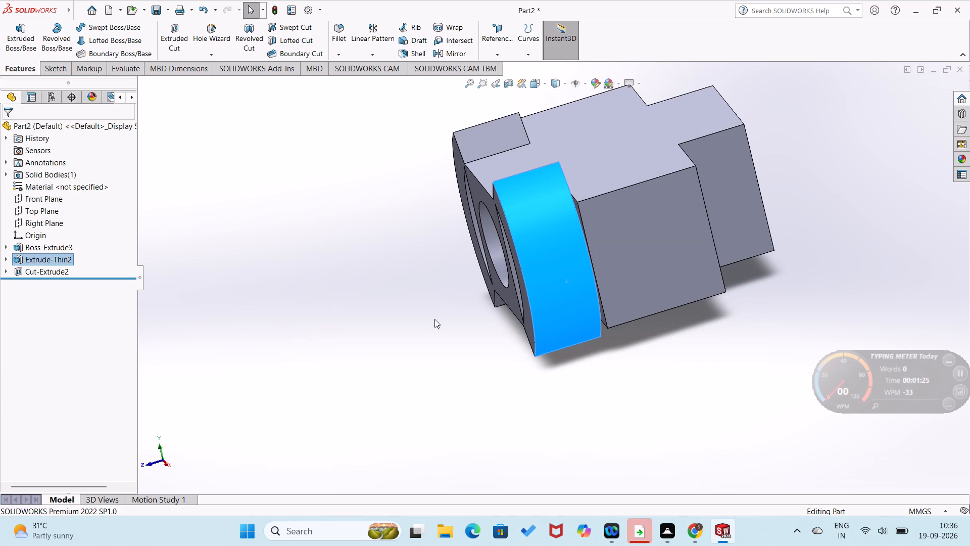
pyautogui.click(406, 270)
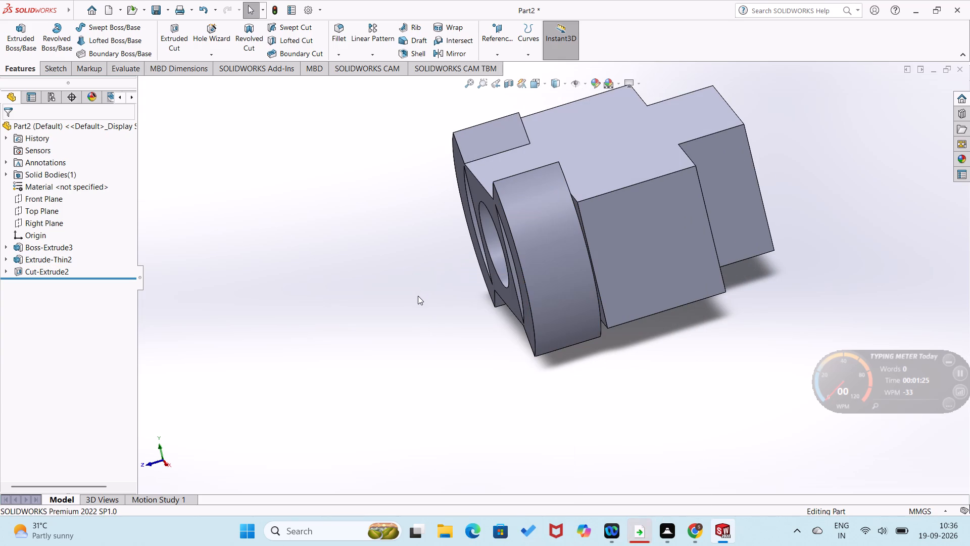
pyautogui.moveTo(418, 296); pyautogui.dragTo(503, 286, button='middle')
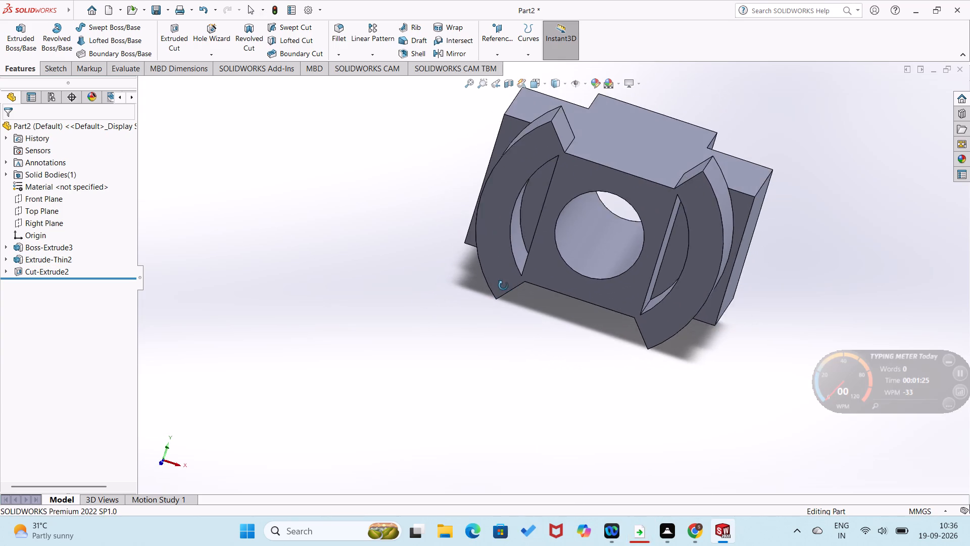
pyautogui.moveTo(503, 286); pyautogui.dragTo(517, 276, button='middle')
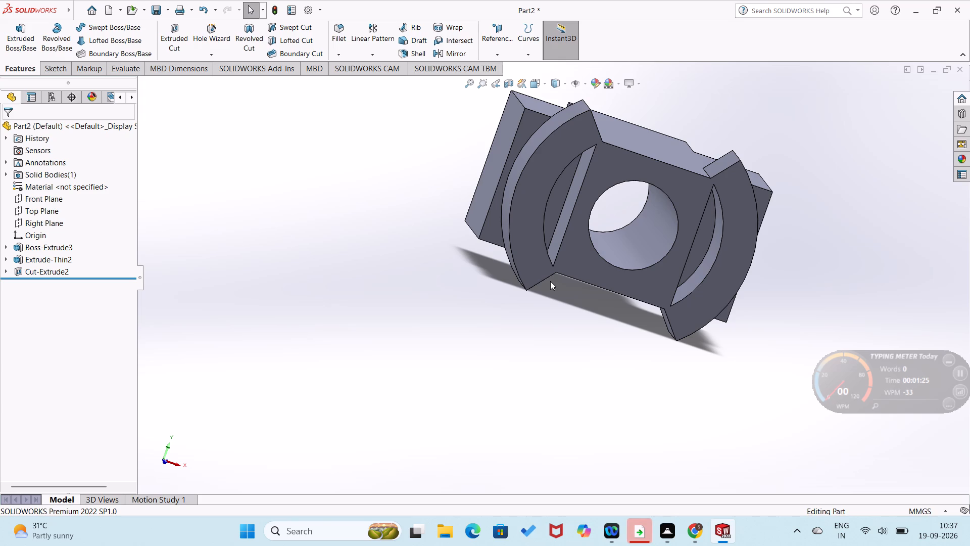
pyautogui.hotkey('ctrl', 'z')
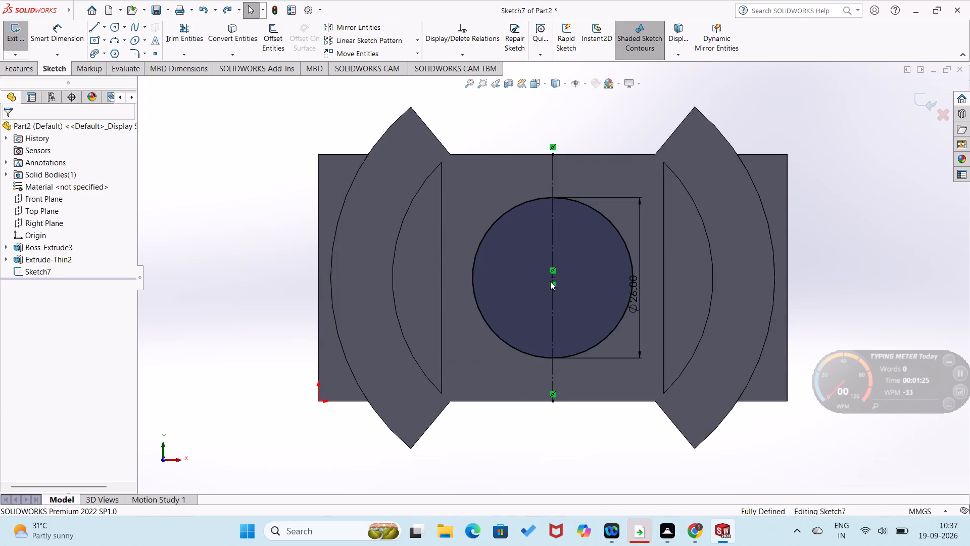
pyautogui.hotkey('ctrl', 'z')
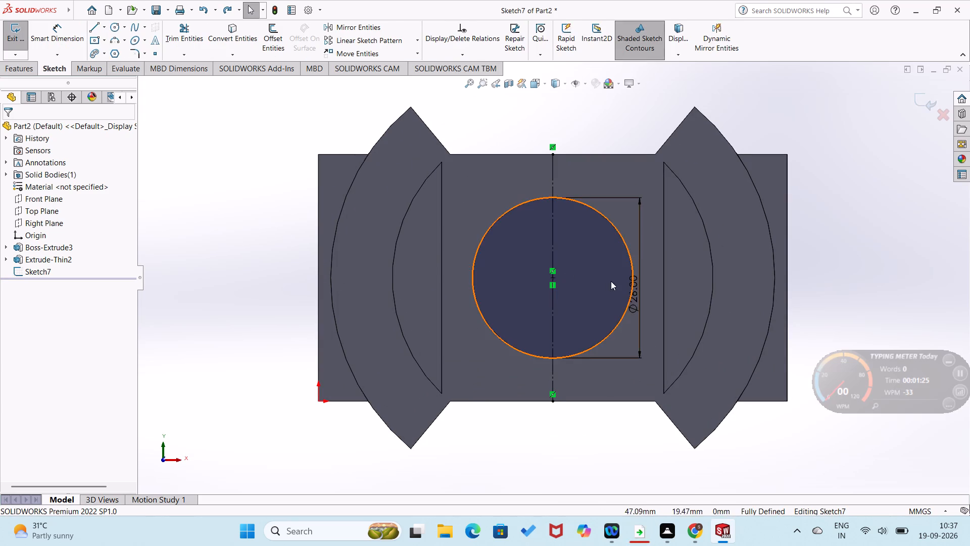
# Delete the circle's diameter dimension.
pyautogui.click(615, 360)
pyautogui.press('Delete')
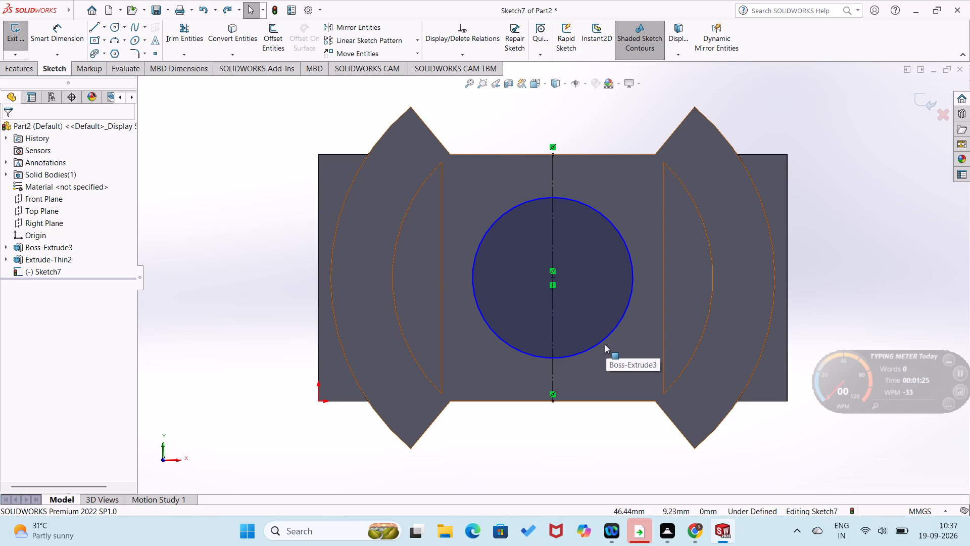
# Draw a 36 mm horizontal line between the midpoints of the arms' straight inner edges and convert it to construction geometry.
pyautogui.click(88, 26)
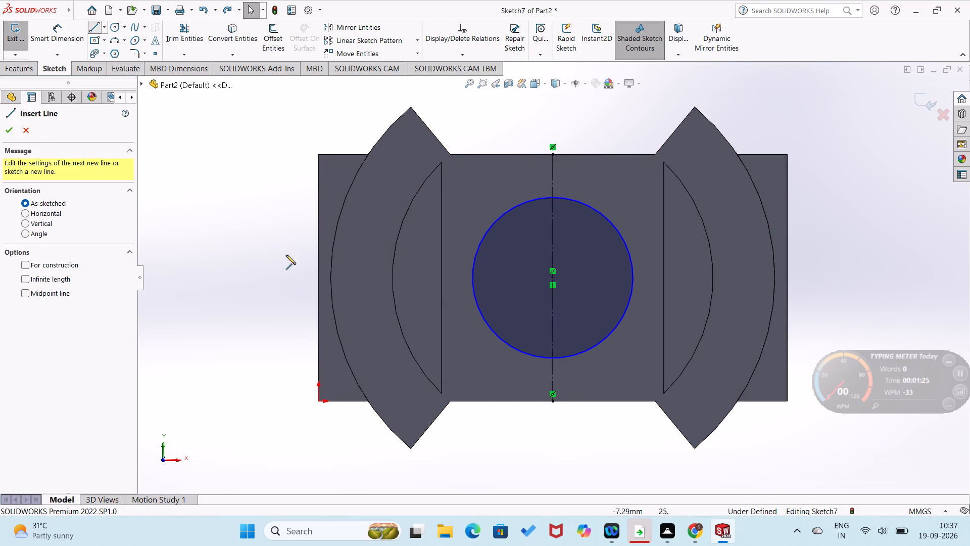
pyautogui.click(441, 279)
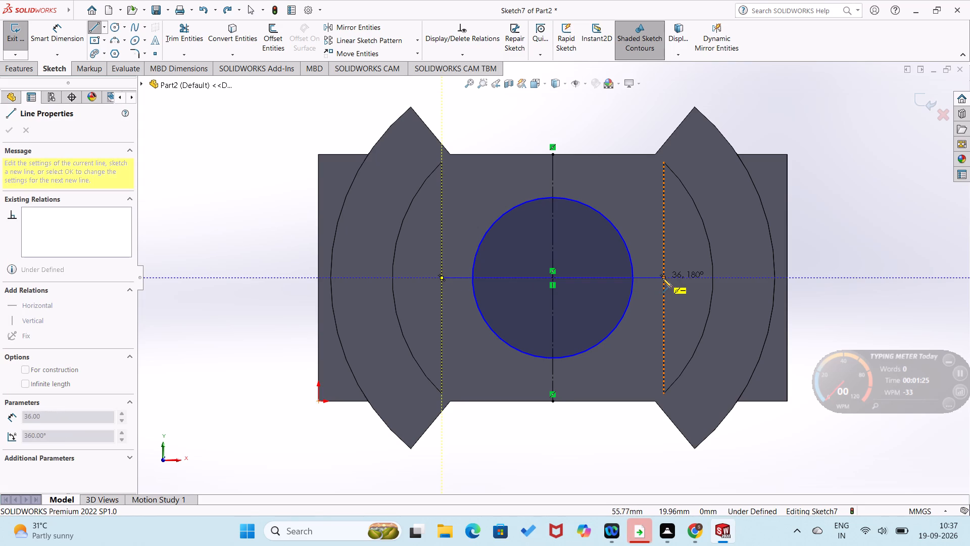
pyautogui.click(663, 278)
pyautogui.rightClick(663, 278)
pyautogui.click(689, 259)
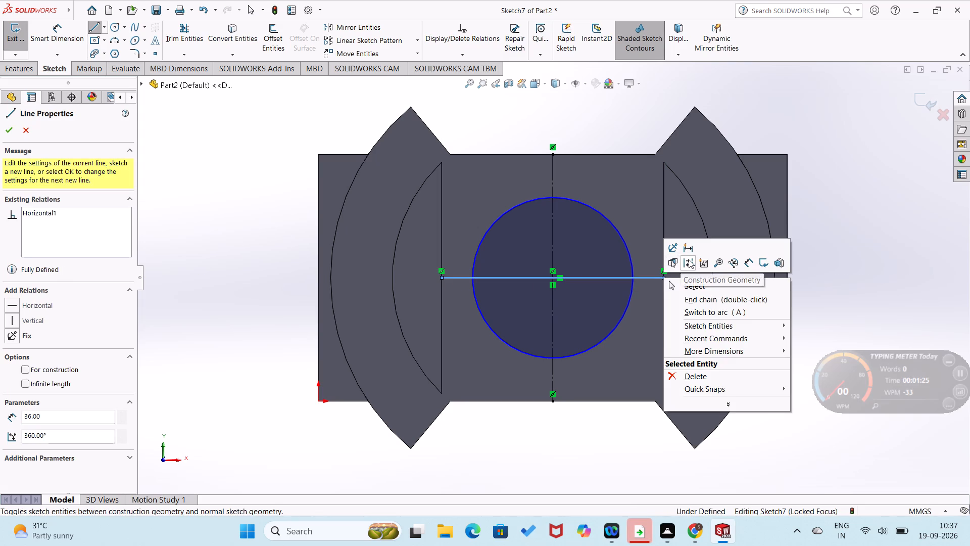
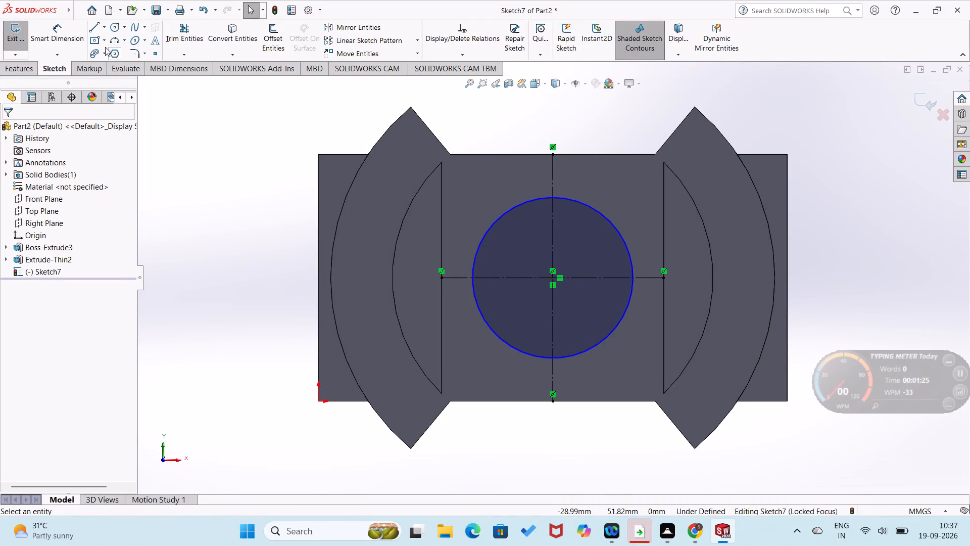
# Sketch a vertical midpoint line about 11.2 mm long, centred on the circle's right quadrant point.
pyautogui.click(104, 25)
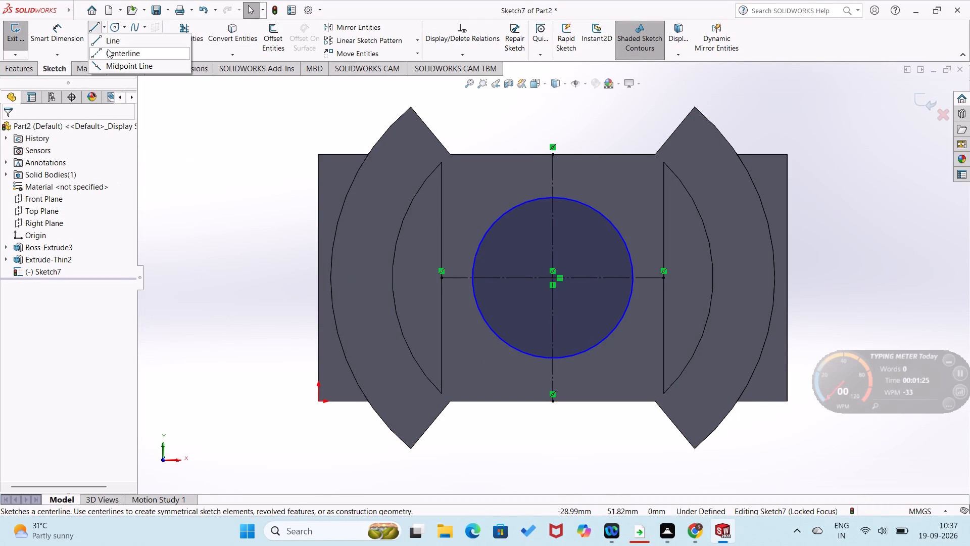
pyautogui.click(112, 68)
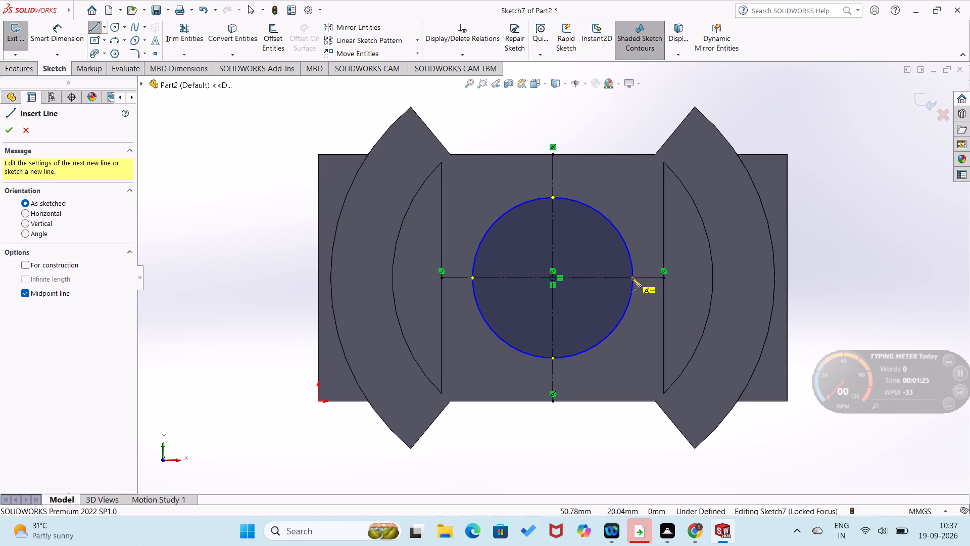
pyautogui.click(632, 278)
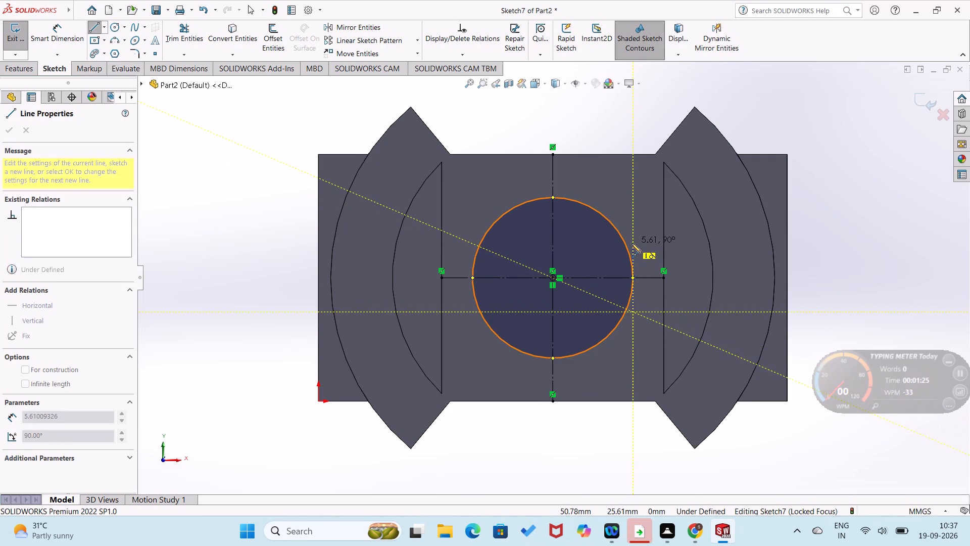
pyautogui.click(632, 243)
pyautogui.moveTo(642, 238); pyautogui.dragTo(662, 201, button='right')
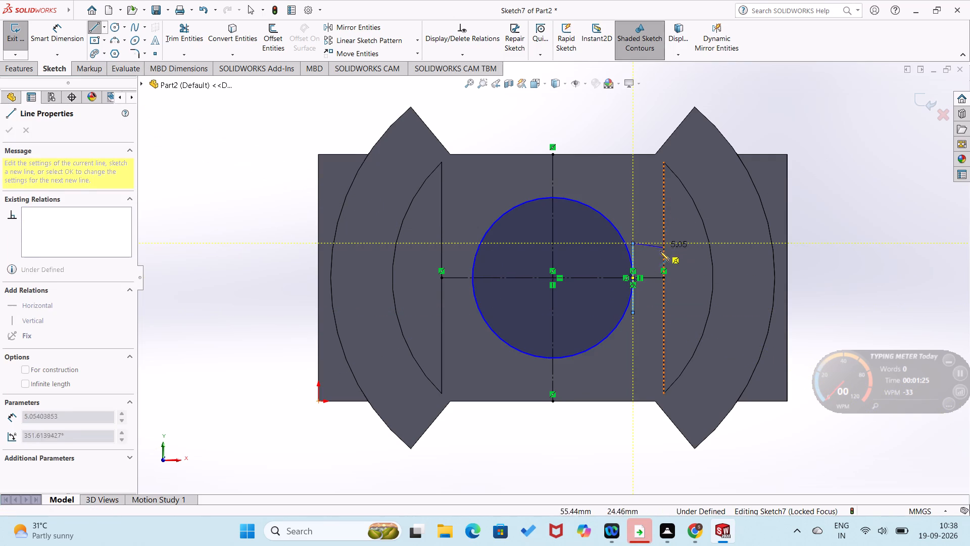
pyautogui.press('Escape')
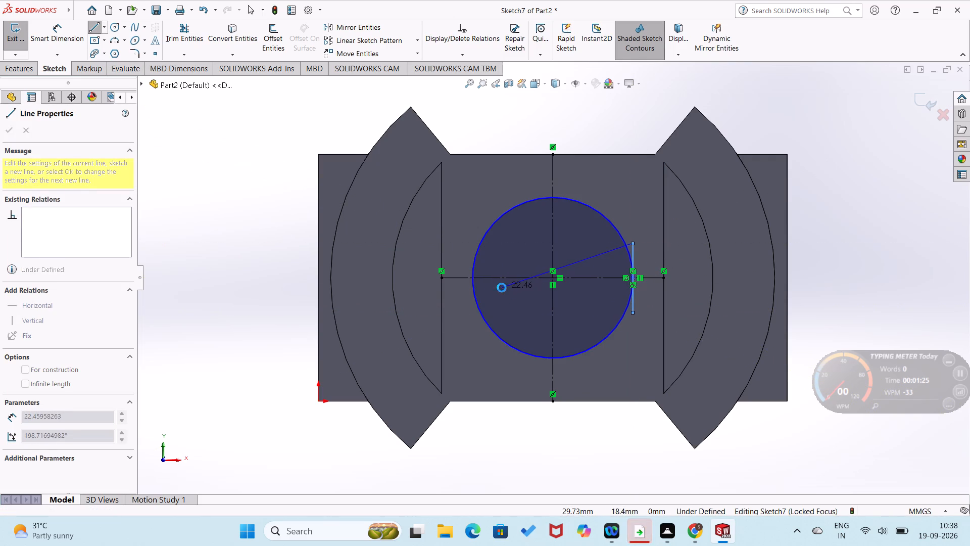
# Dimension the vertical line at the circle's right quadrant between its endpoints and set it to 16 mm.
pyautogui.moveTo(173, 356); pyautogui.dragTo(283, 140, button='right')
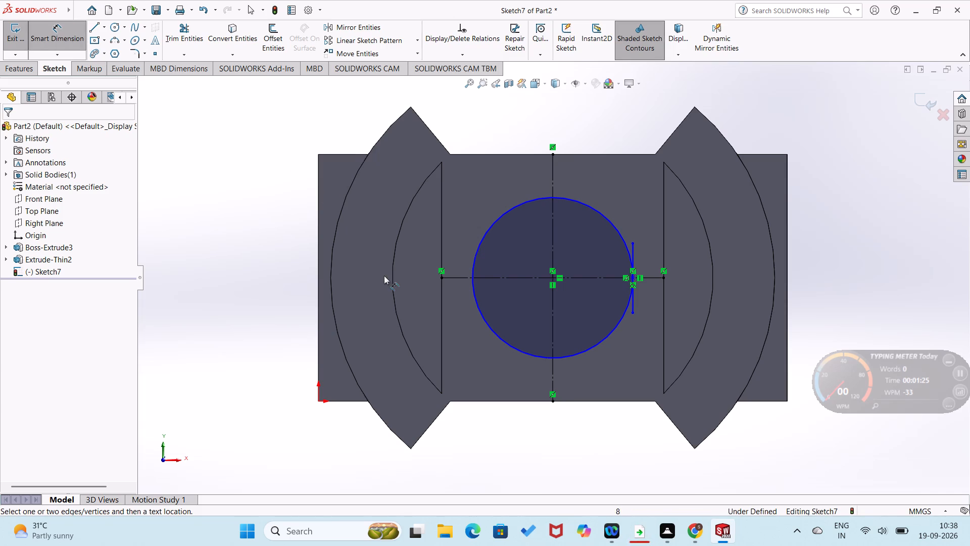
pyautogui.click(633, 243)
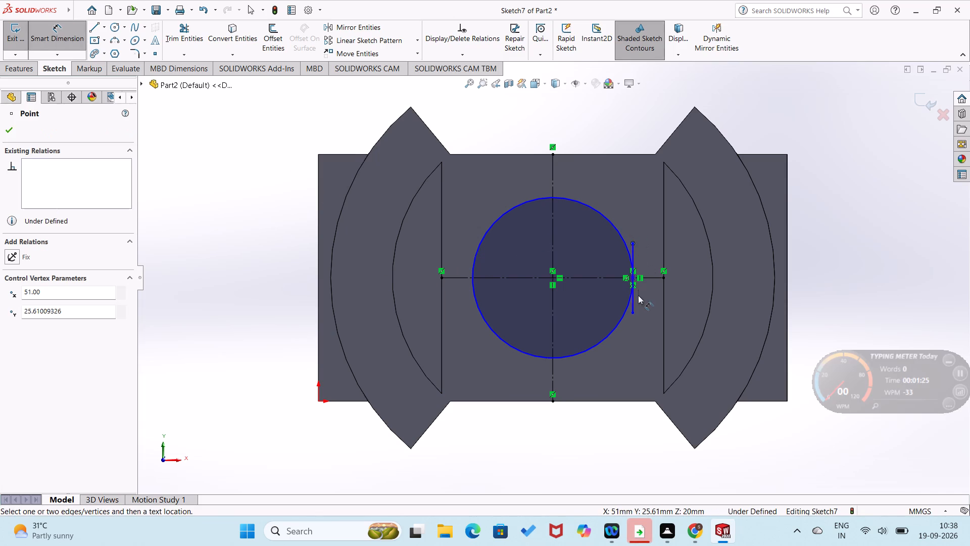
pyautogui.click(630, 313)
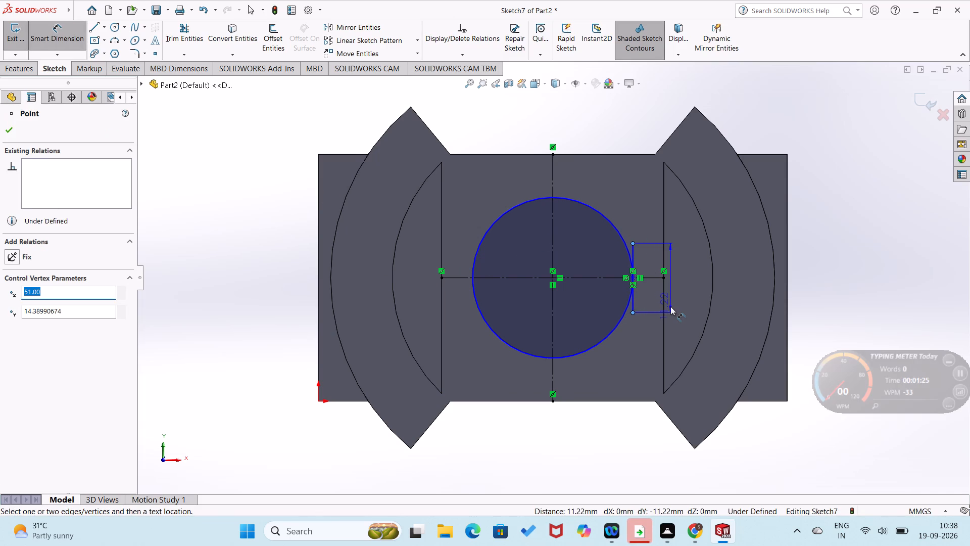
pyautogui.click(653, 295)
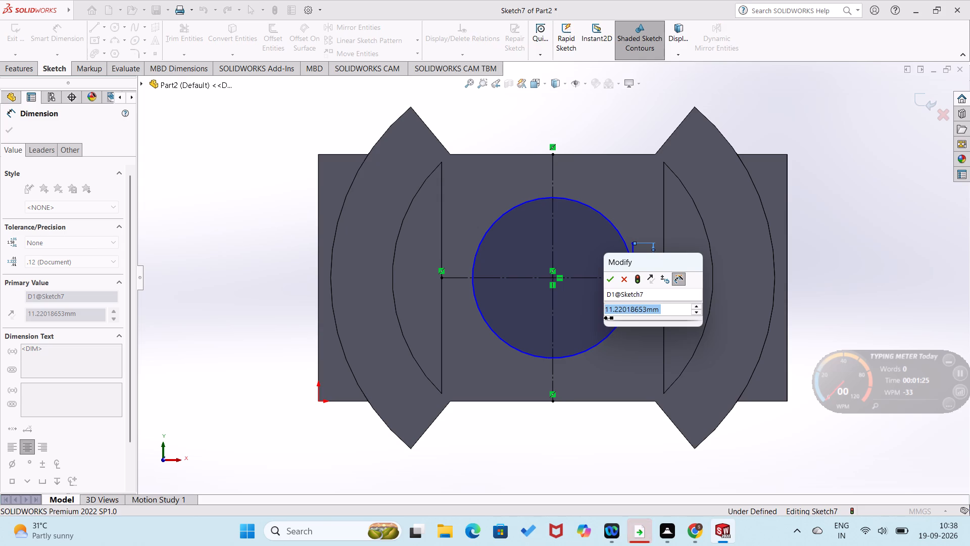
pyautogui.write('16')
pyautogui.press('Return')
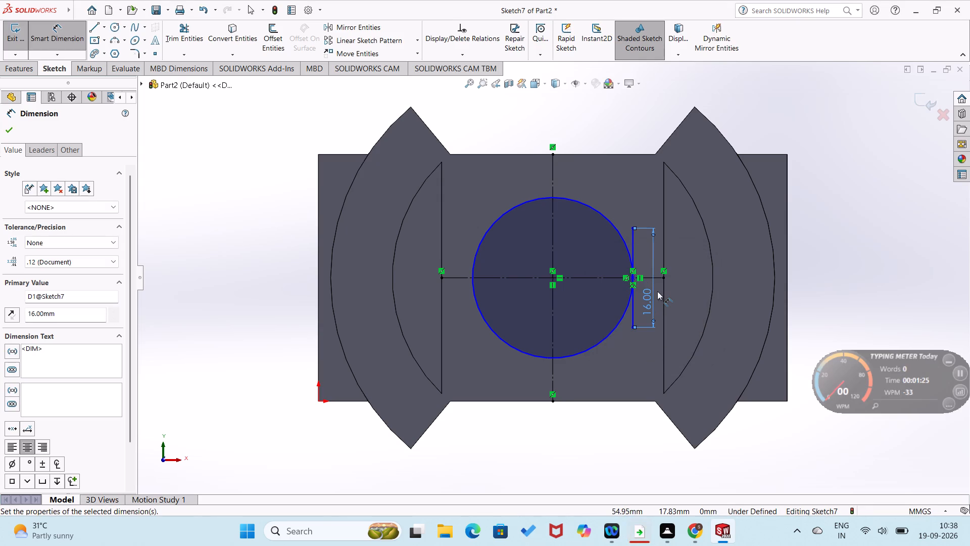
pyautogui.click(582, 442)
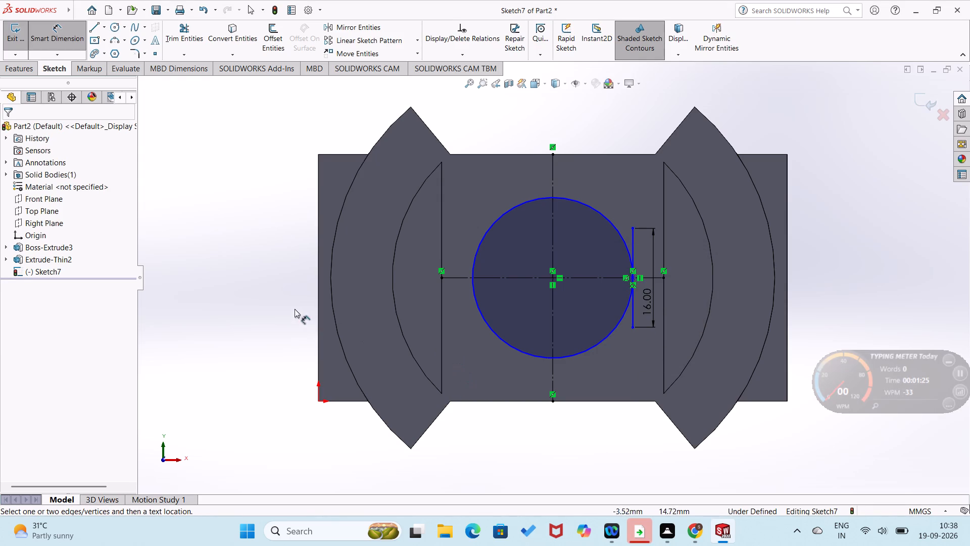
# Sketch a 16 mm vertical midpoint line centred on the circle's left quadrant point.
pyautogui.click(104, 29)
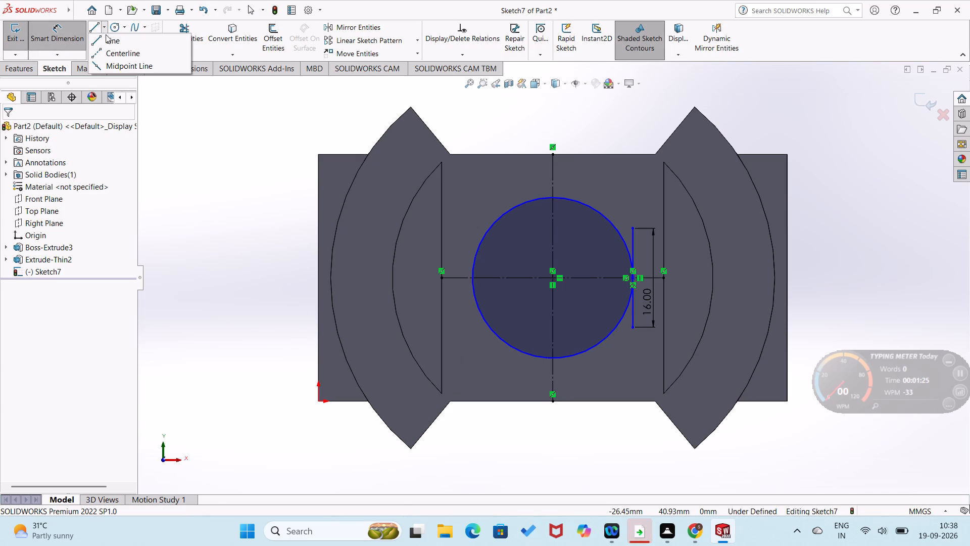
pyautogui.click(112, 63)
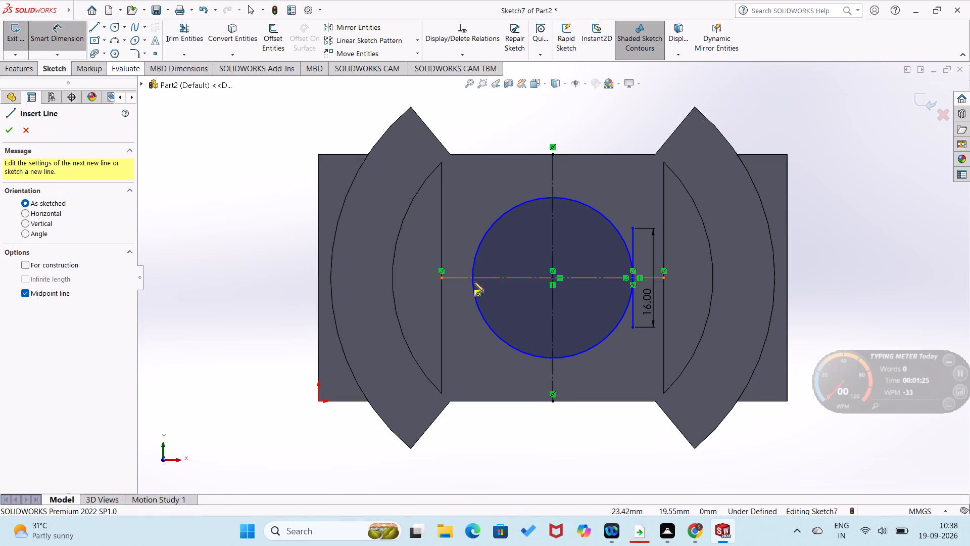
pyautogui.click(472, 278)
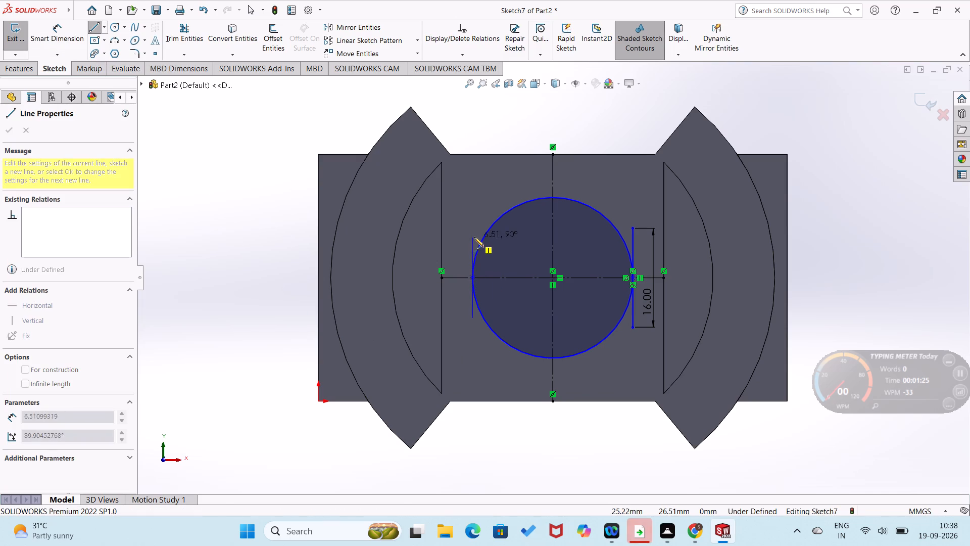
pyautogui.click(475, 227)
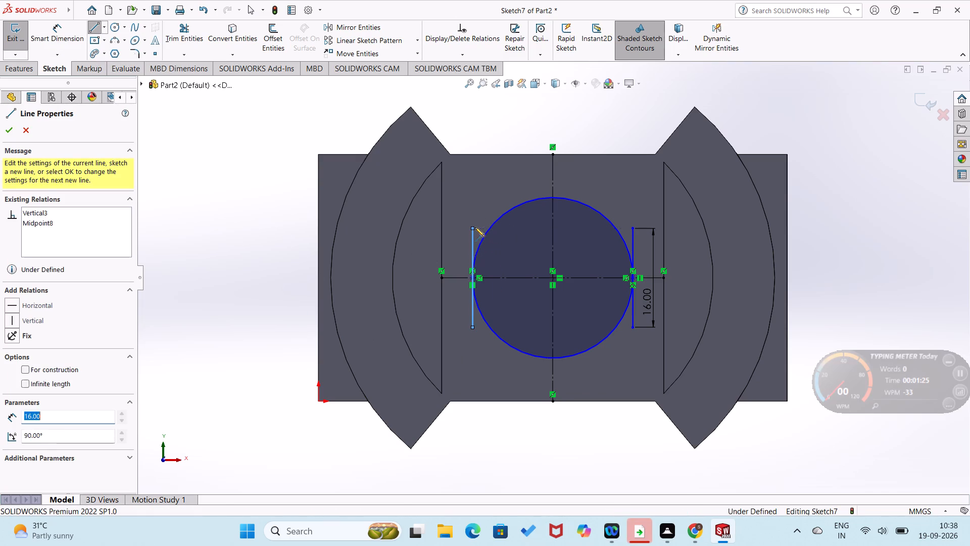
pyautogui.press('Escape')
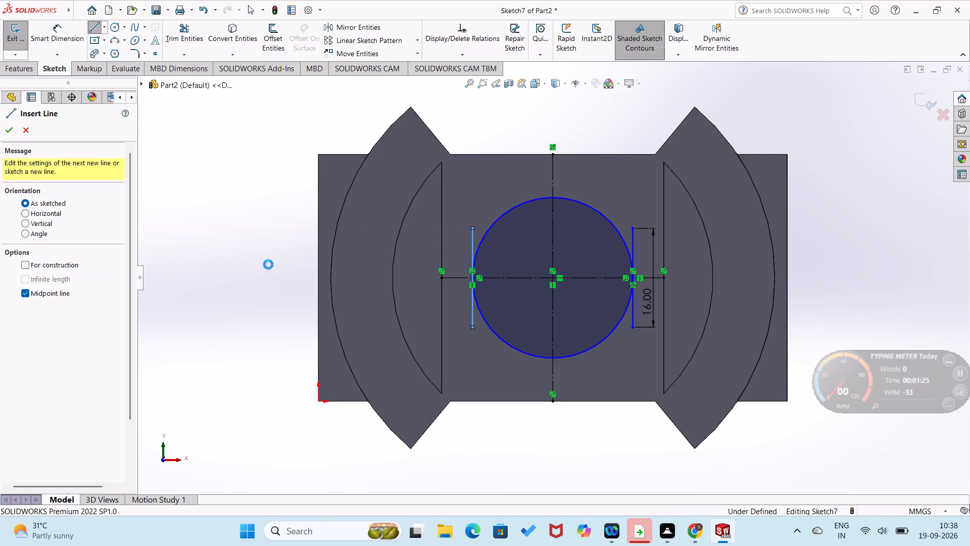
# Dimension the vertical line at the circle's left quadrant between its endpoints, keeping the value at 16 mm.
pyautogui.moveTo(267, 265); pyautogui.dragTo(283, 192, button='right')
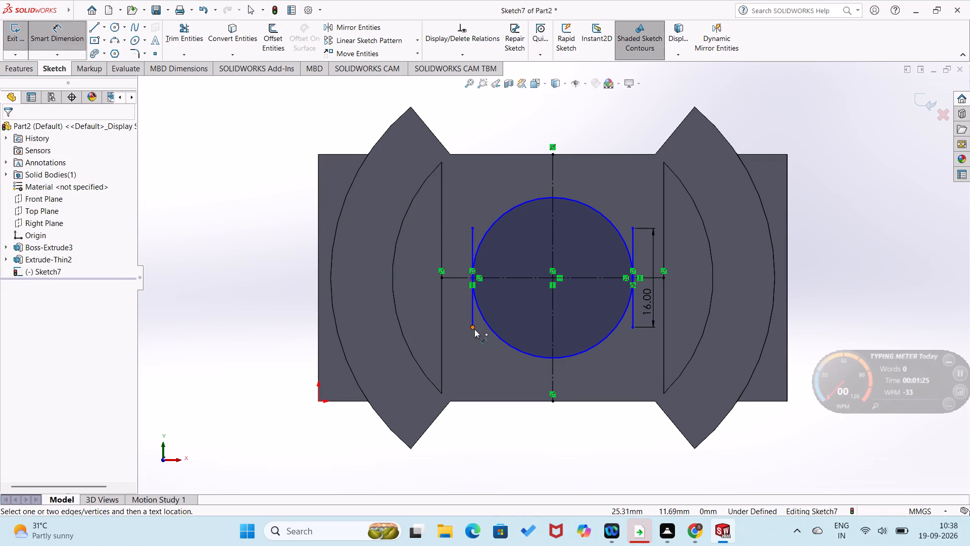
pyautogui.click(474, 329)
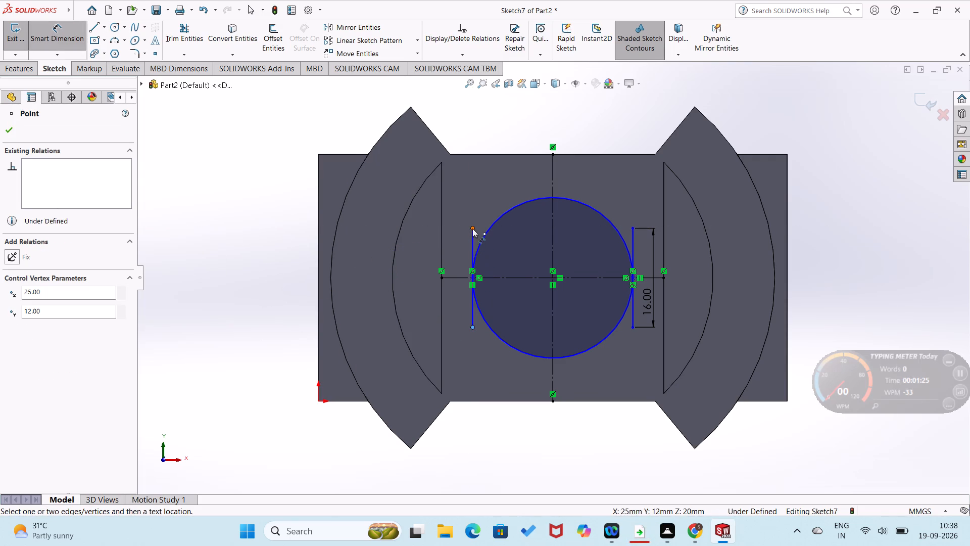
pyautogui.click(472, 227)
pyautogui.click(419, 264)
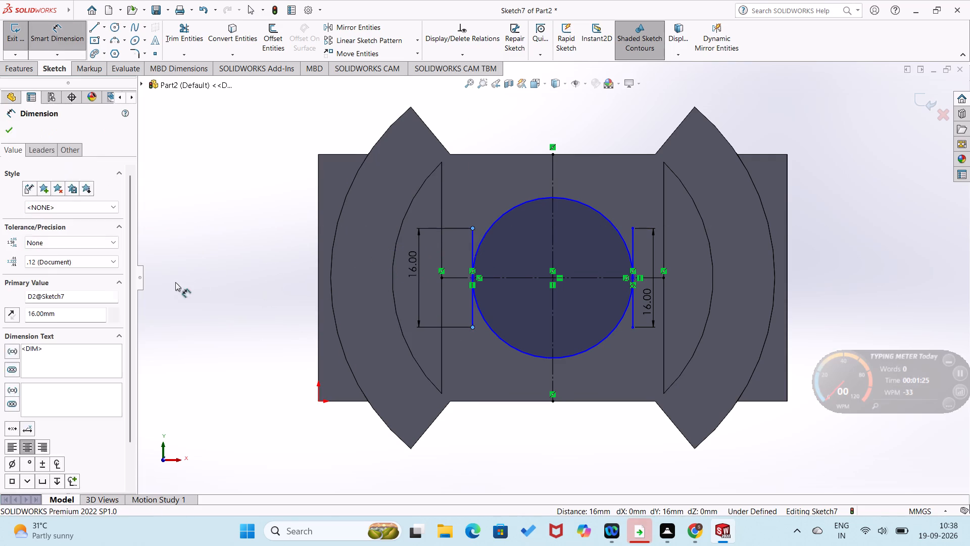
pyautogui.click(175, 282)
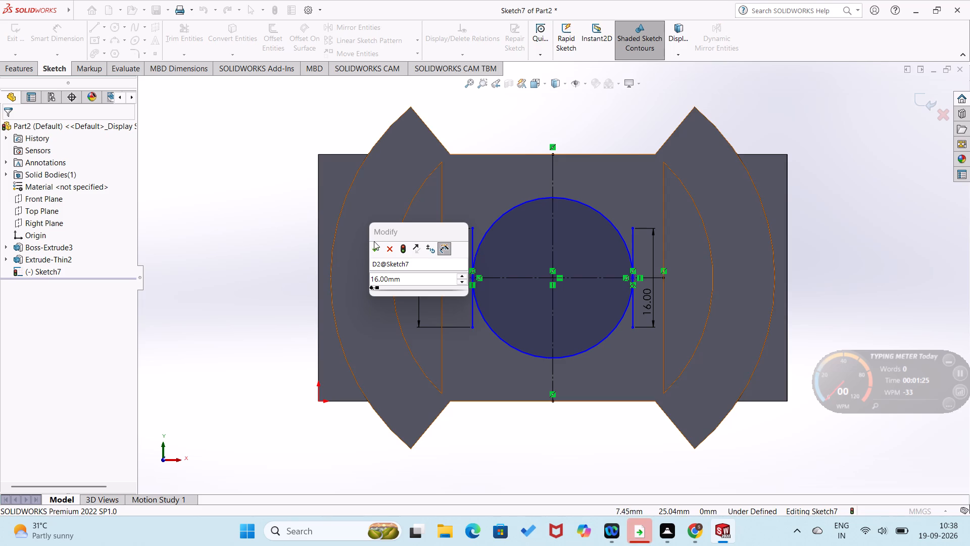
pyautogui.click(377, 244)
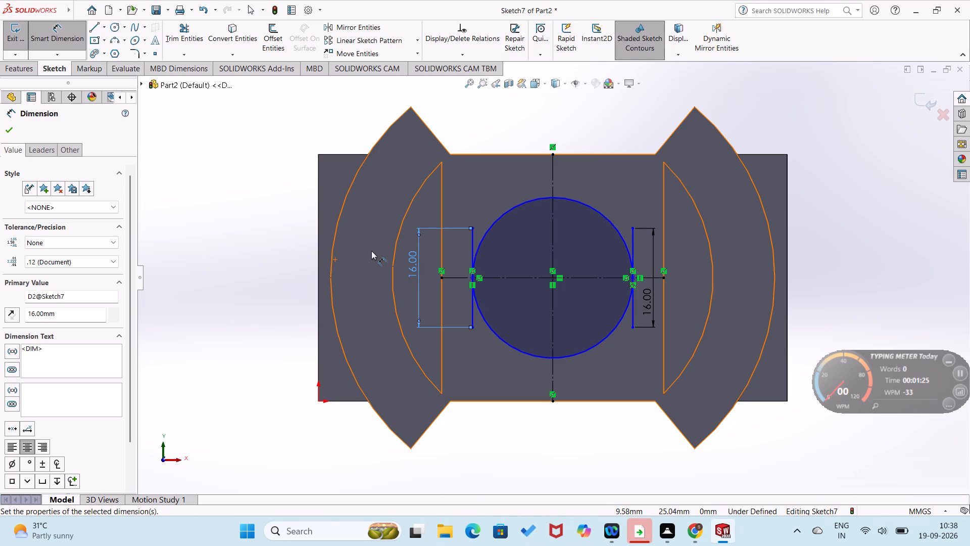
pyautogui.click(219, 223)
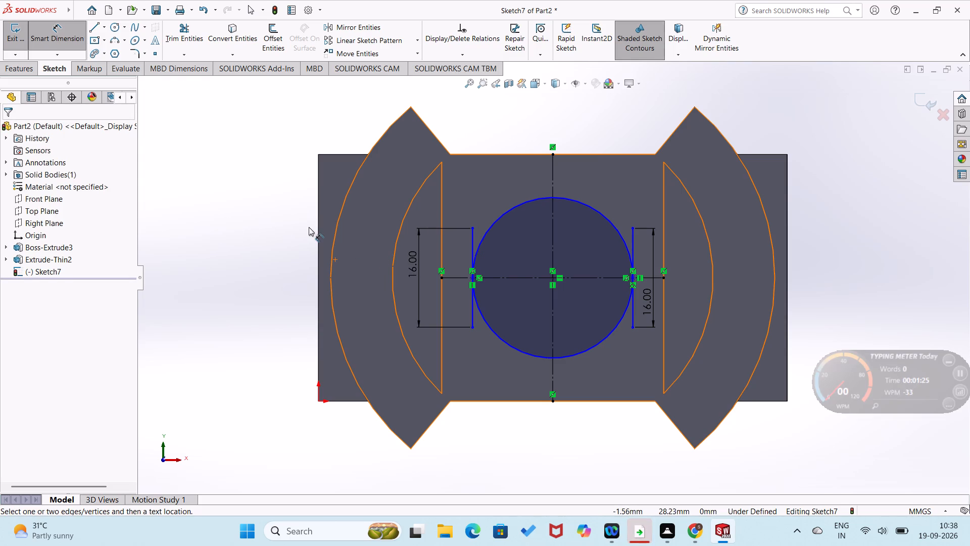
# Draw a horizontal line about 14.5 mm long from the circle through the left vertical line's upper end to the left arm's inner arc.
pyautogui.moveTo(295, 221); pyautogui.dragTo(182, 283, button='right')
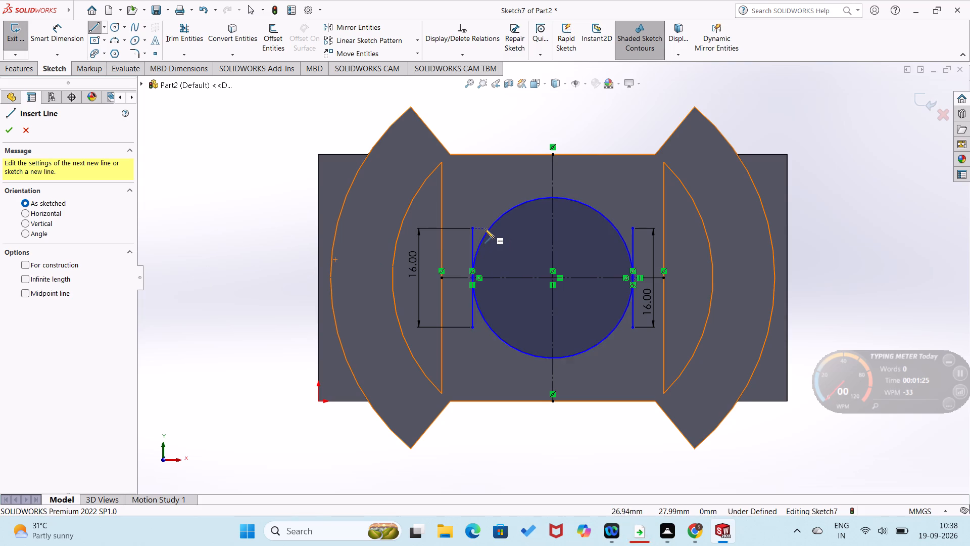
pyautogui.click(490, 229)
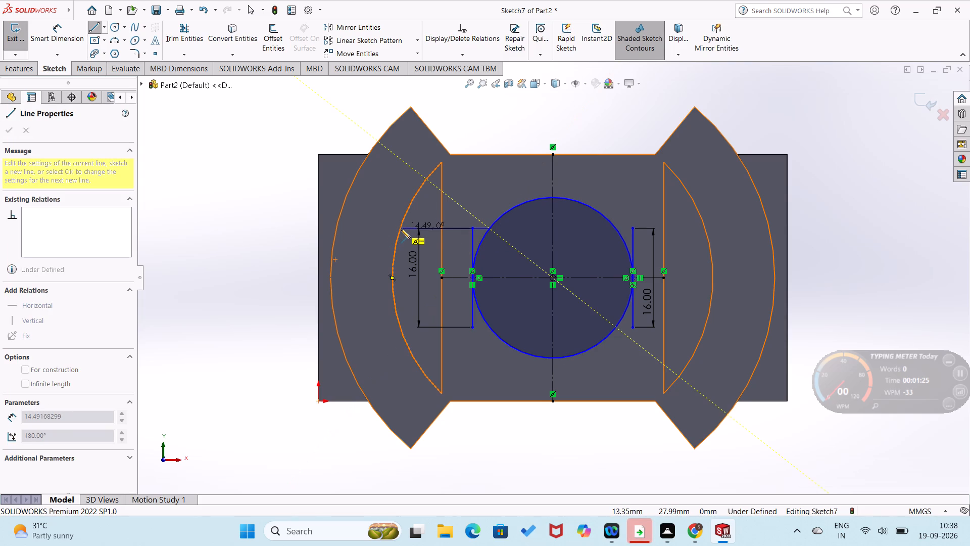
pyautogui.click(401, 229)
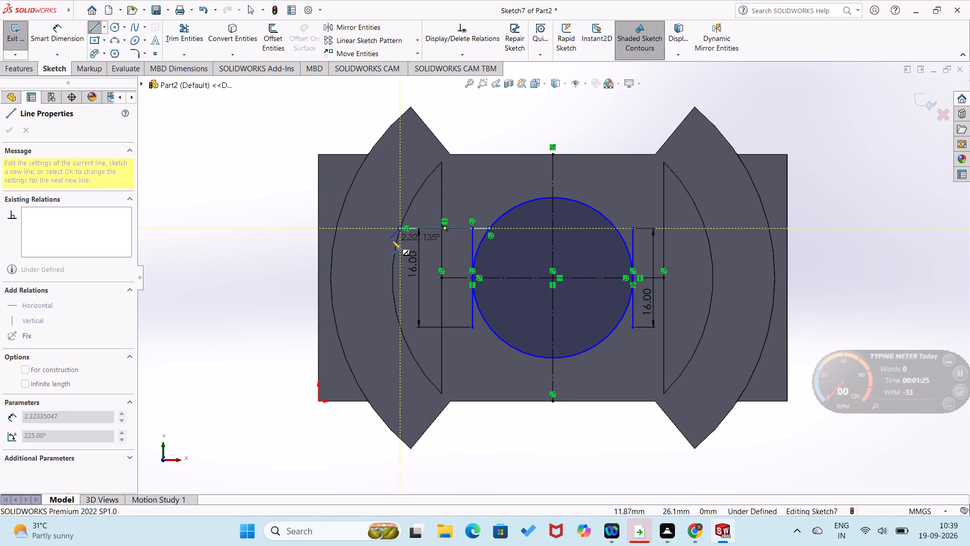
pyautogui.rightClick(392, 240)
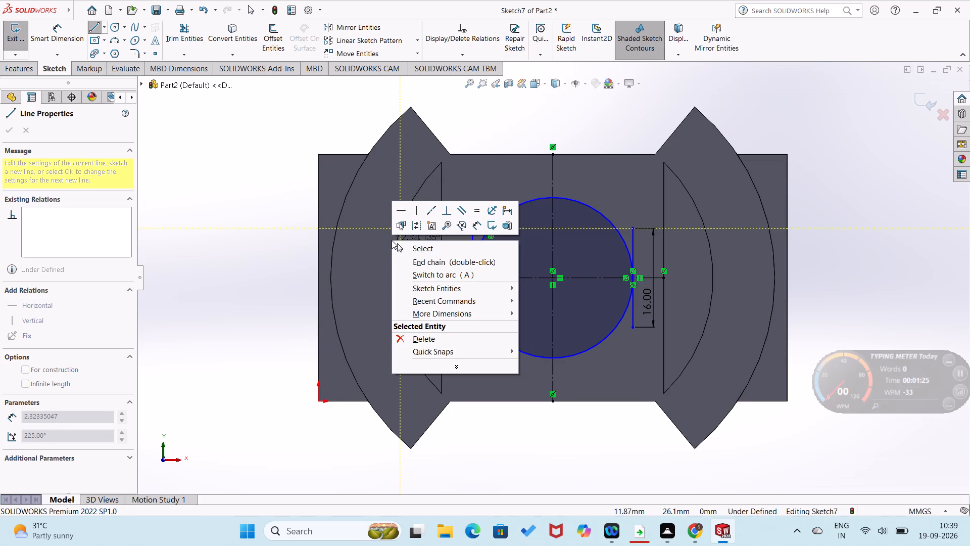
pyautogui.press('Escape')
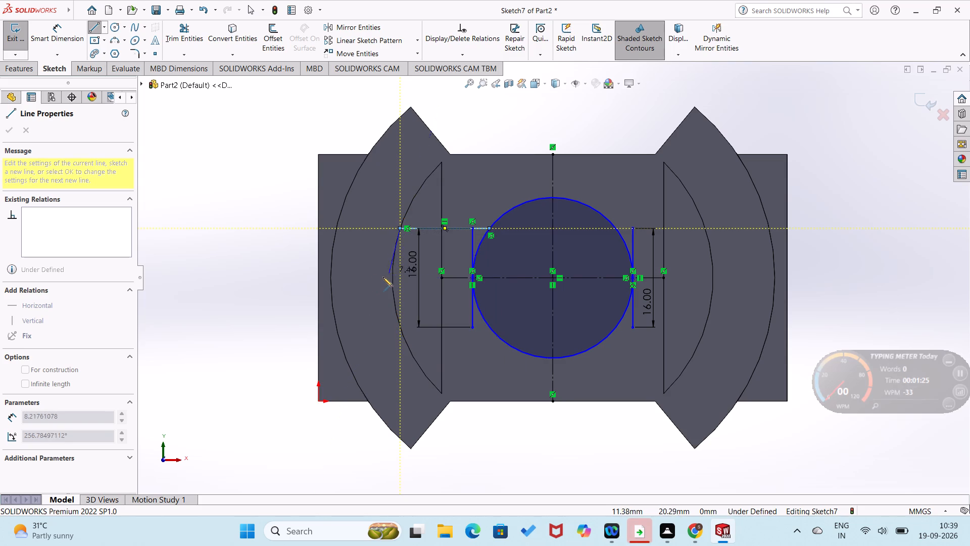
pyautogui.press('Escape')
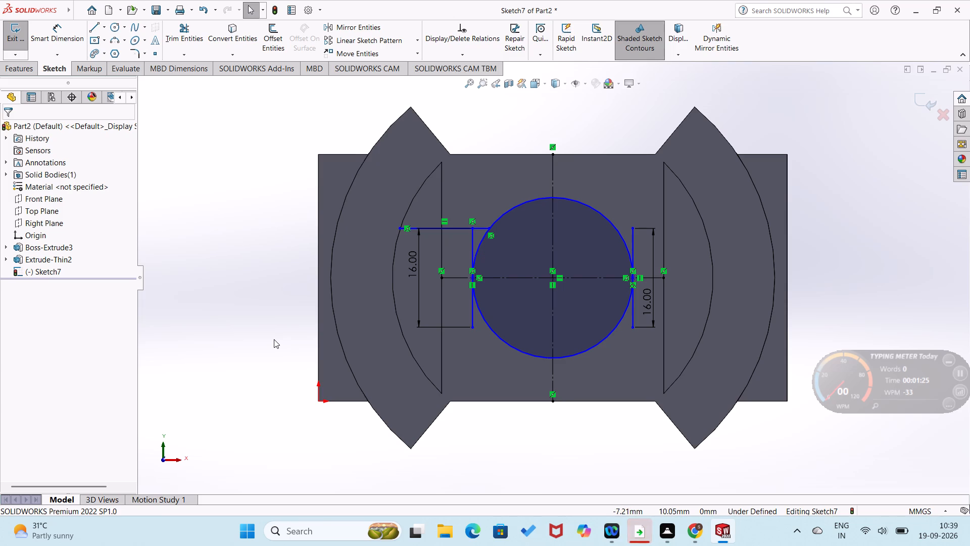
# Draw a matching horizontal line about 14.5 mm long from the circle through the left vertical line's lower end to the inner arc.
pyautogui.moveTo(294, 326); pyautogui.dragTo(70, 348, button='right')
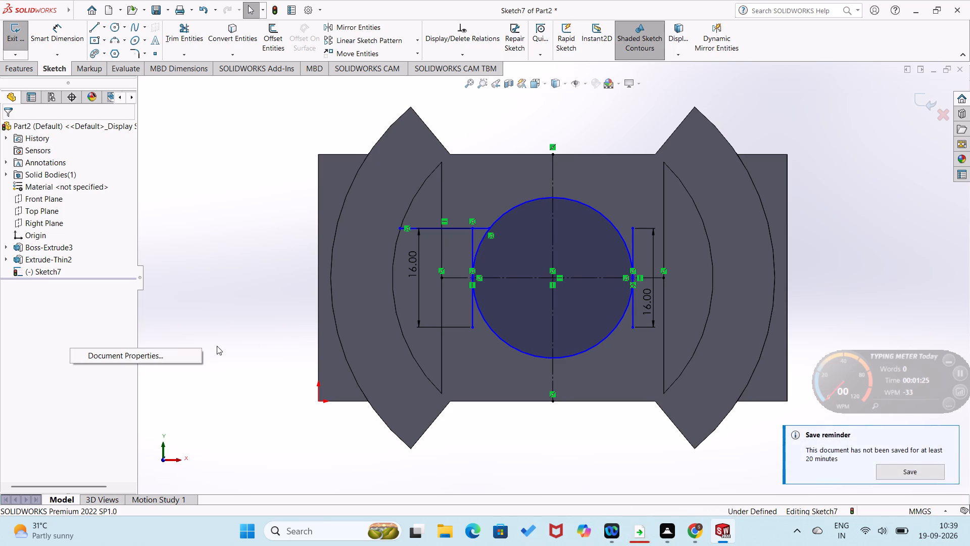
pyautogui.moveTo(226, 255); pyautogui.dragTo(114, 287, button='right')
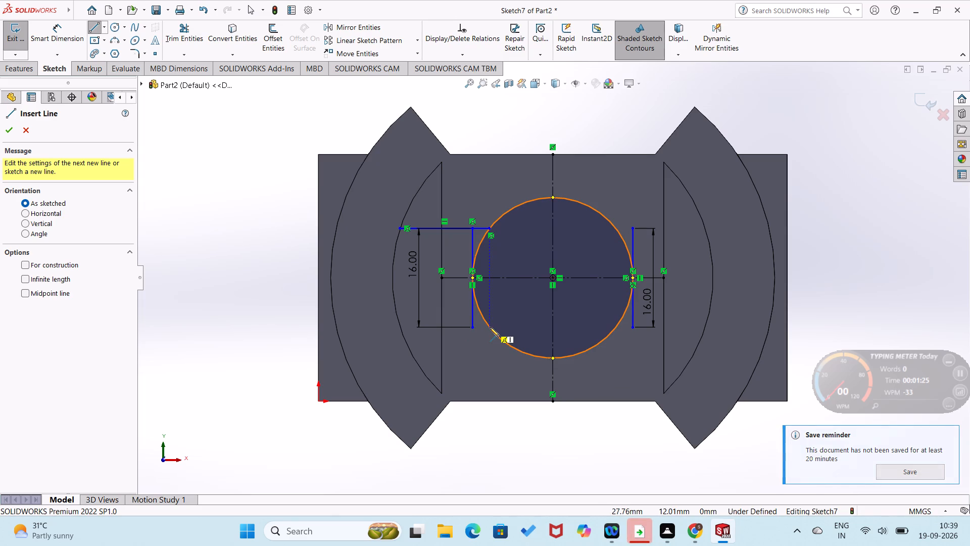
pyautogui.click(490, 327)
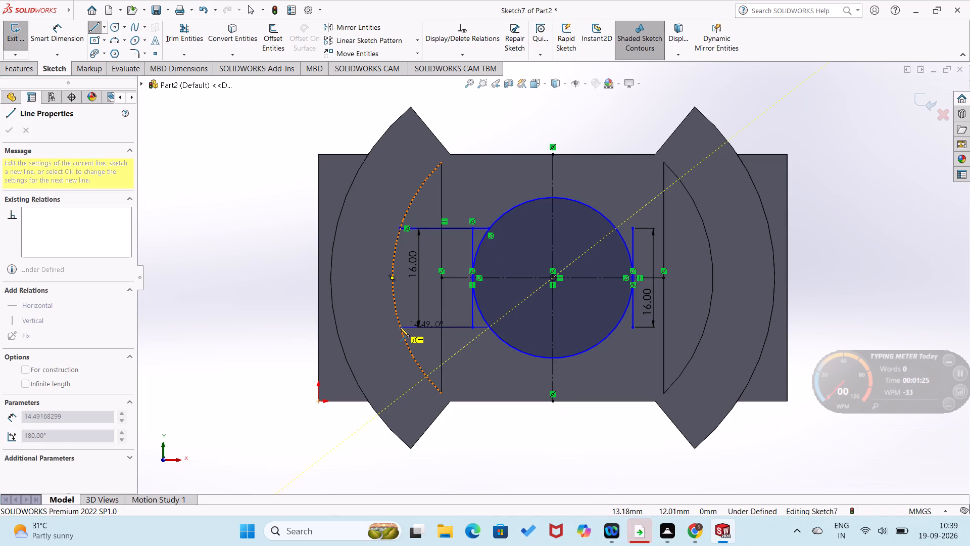
pyautogui.click(400, 327)
pyautogui.press('Escape')
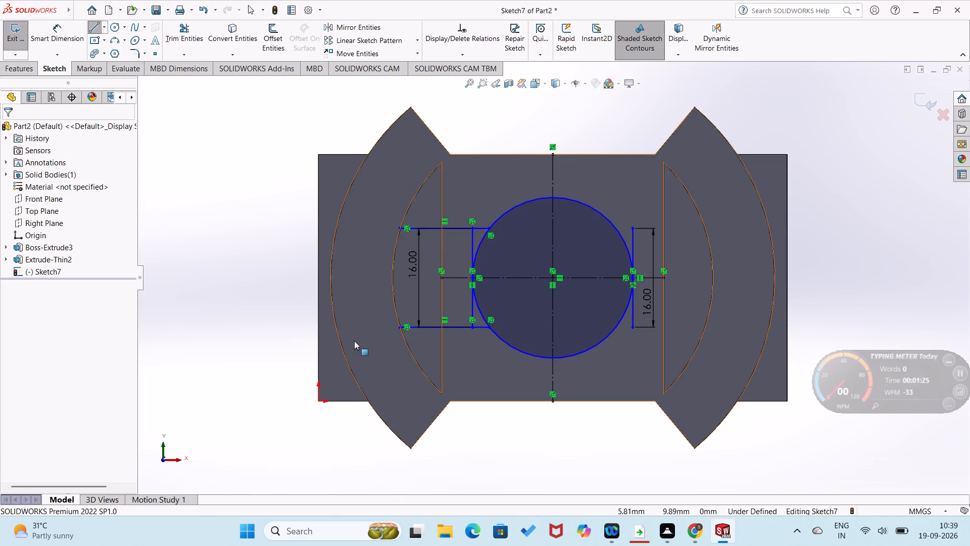
# Dimension the length of the left slot's lower horizontal line, keeping its drawn length.
pyautogui.moveTo(269, 362); pyautogui.dragTo(304, 261, button='right')
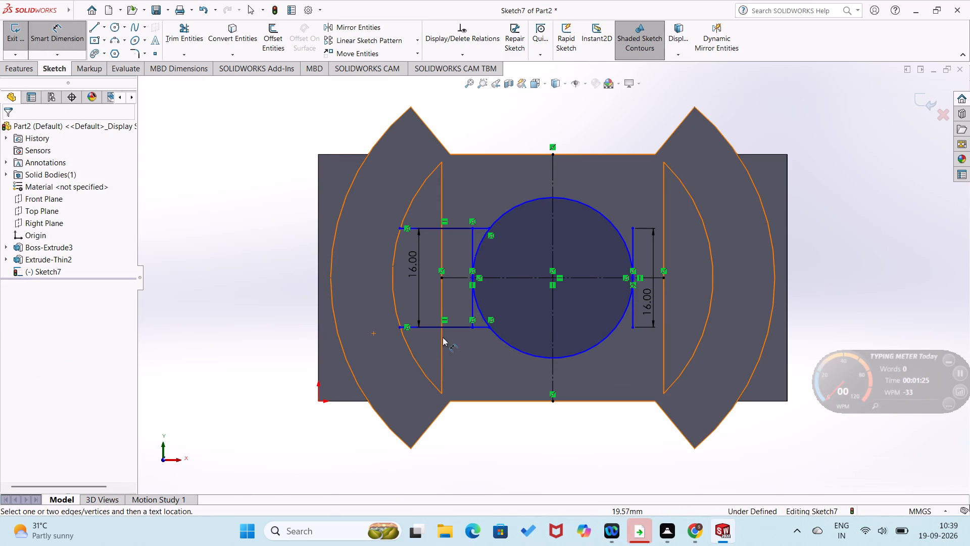
pyautogui.click(416, 326)
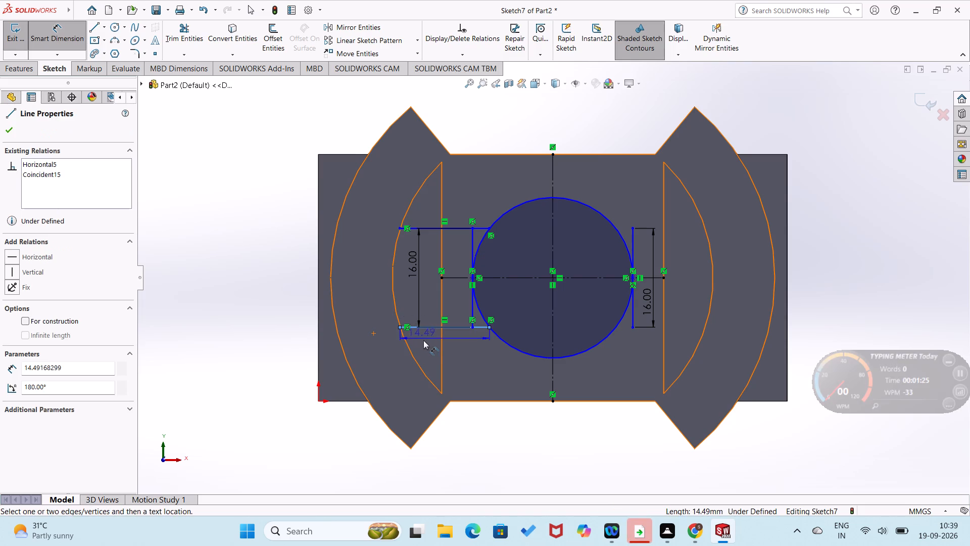
pyautogui.click(427, 345)
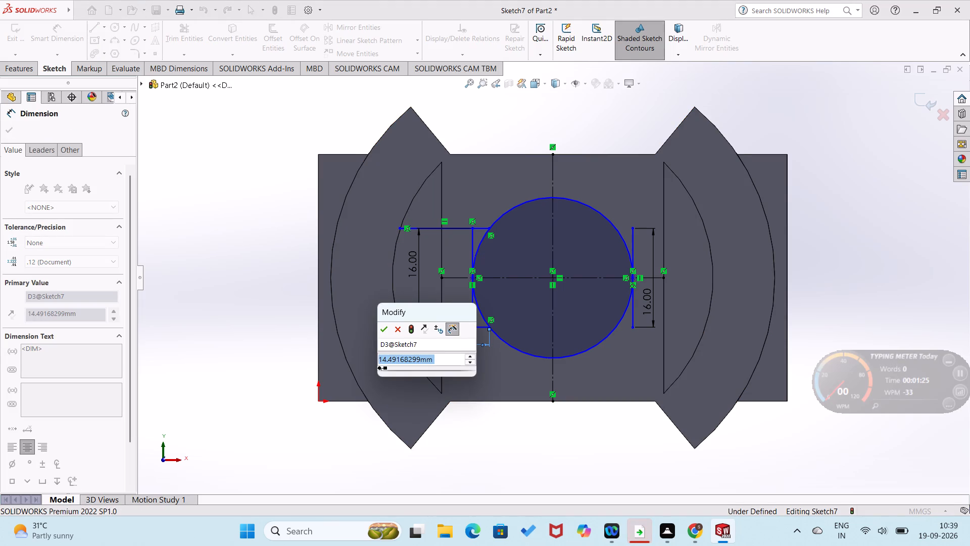
pyautogui.click(383, 330)
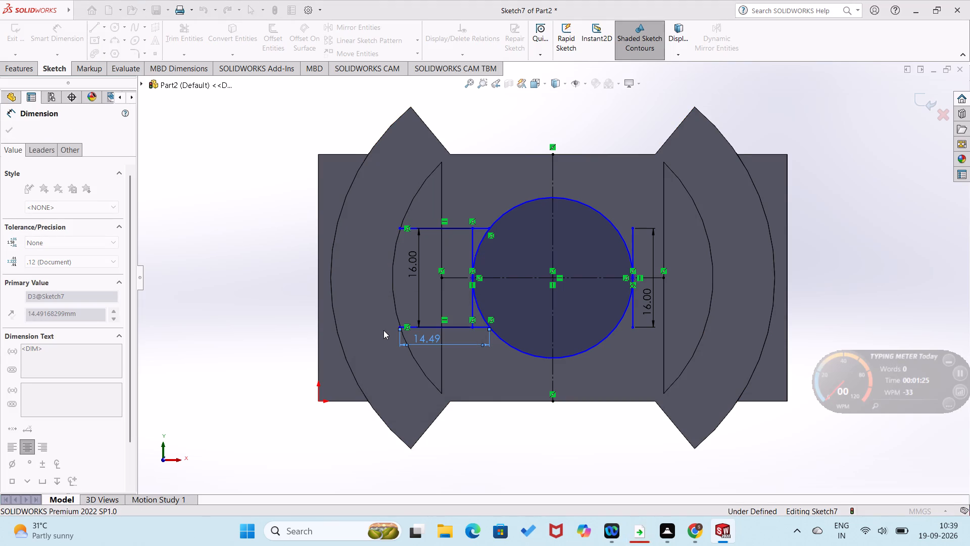
pyautogui.click(258, 368)
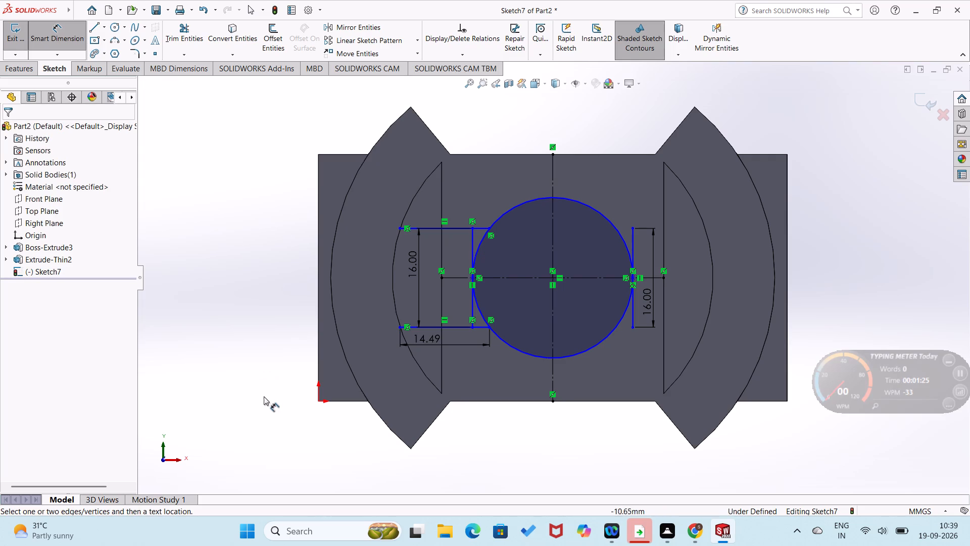
# Dimension the horizontal distance from the origin to the outer end of the left slot's lower line, keeping the drawn distance.
pyautogui.moveTo(259, 403); pyautogui.dragTo(298, 284)
pyautogui.click(317, 398)
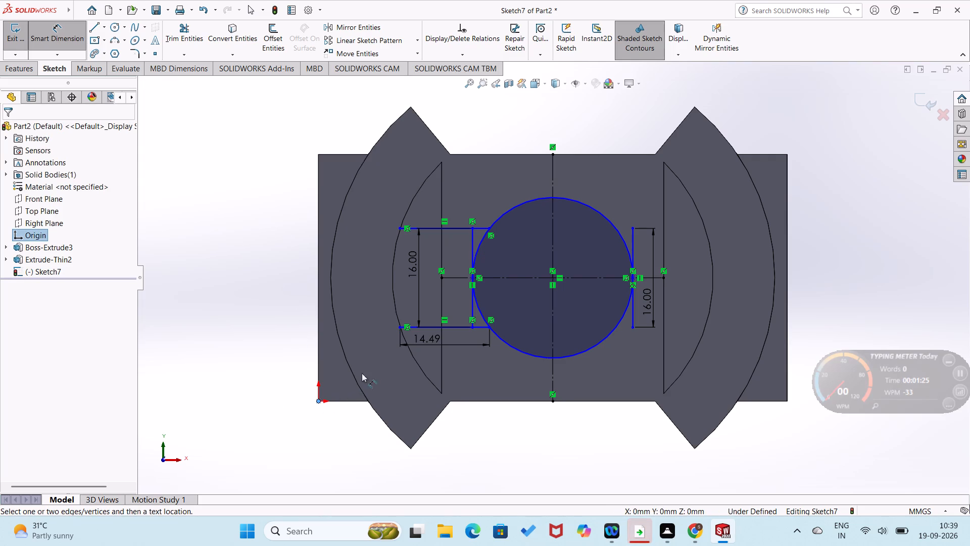
pyautogui.click(399, 326)
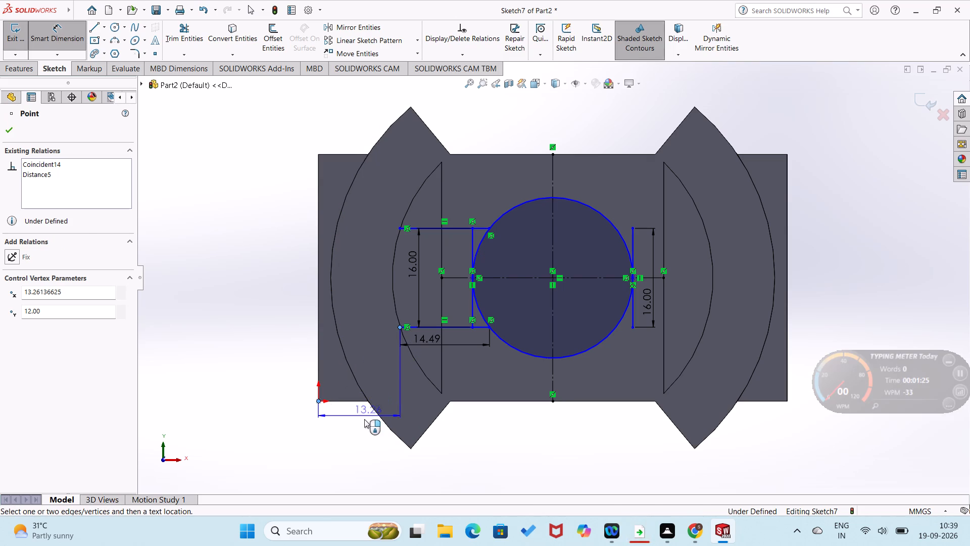
pyautogui.click(358, 424)
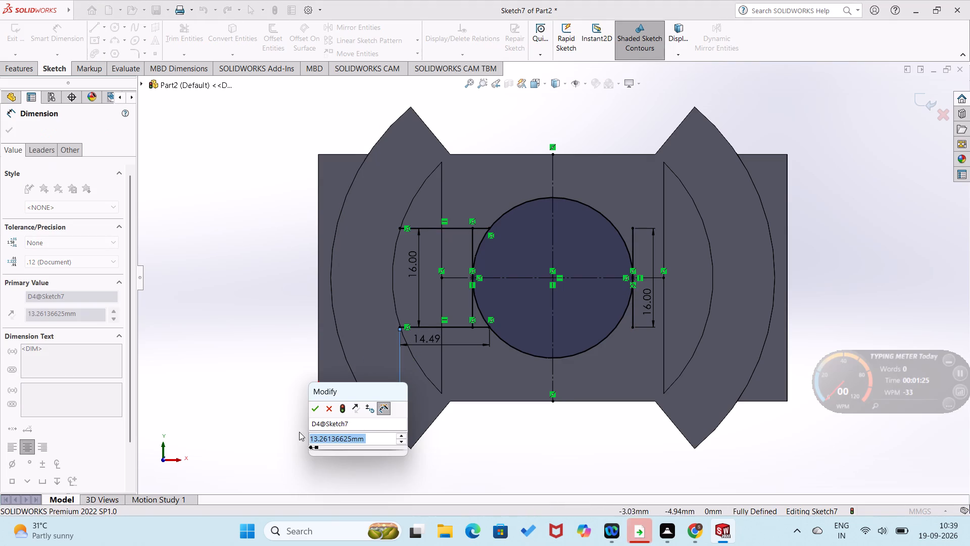
pyautogui.click(315, 409)
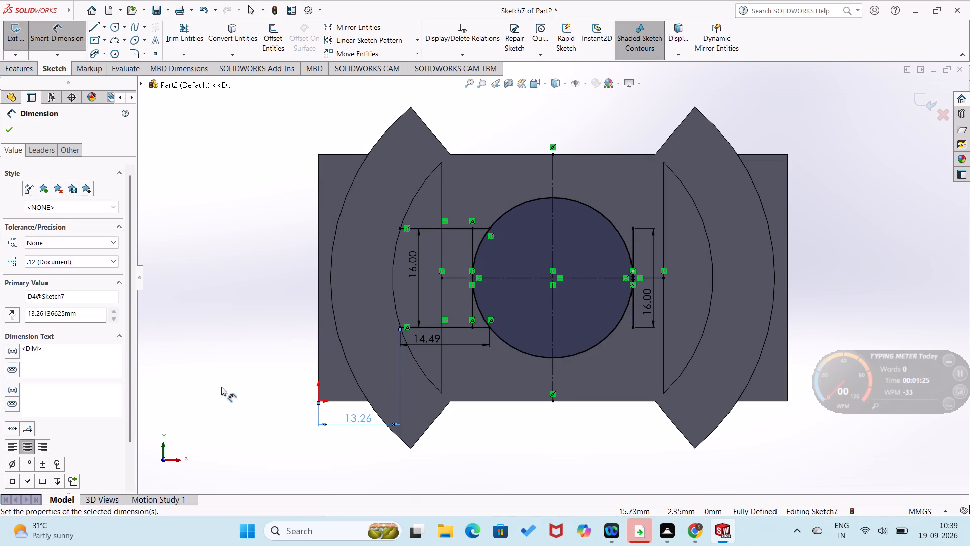
pyautogui.click(220, 386)
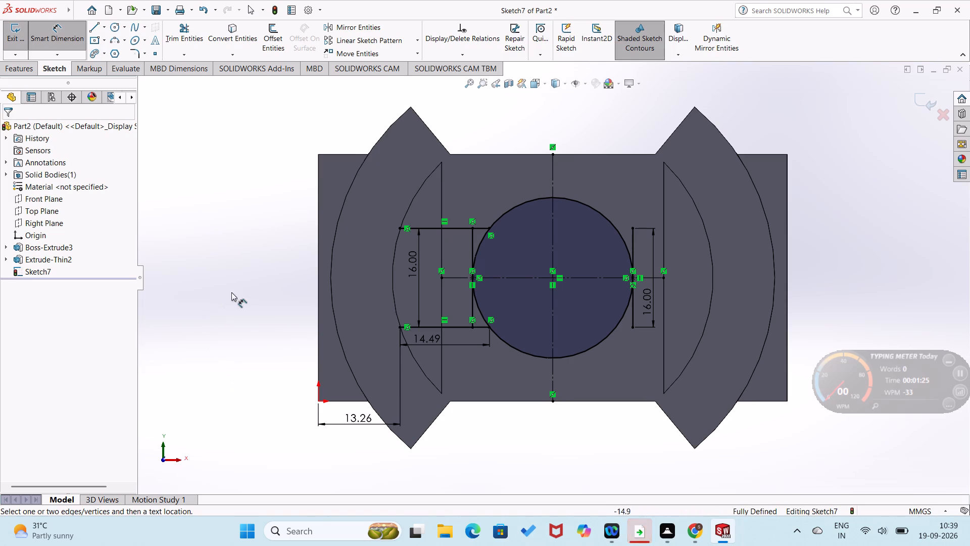
# Draw a horizontal line about 14.5 mm long from the circle through the right vertical line's upper end to the right arm's inner arc.
pyautogui.moveTo(245, 271); pyautogui.dragTo(148, 334, button='right')
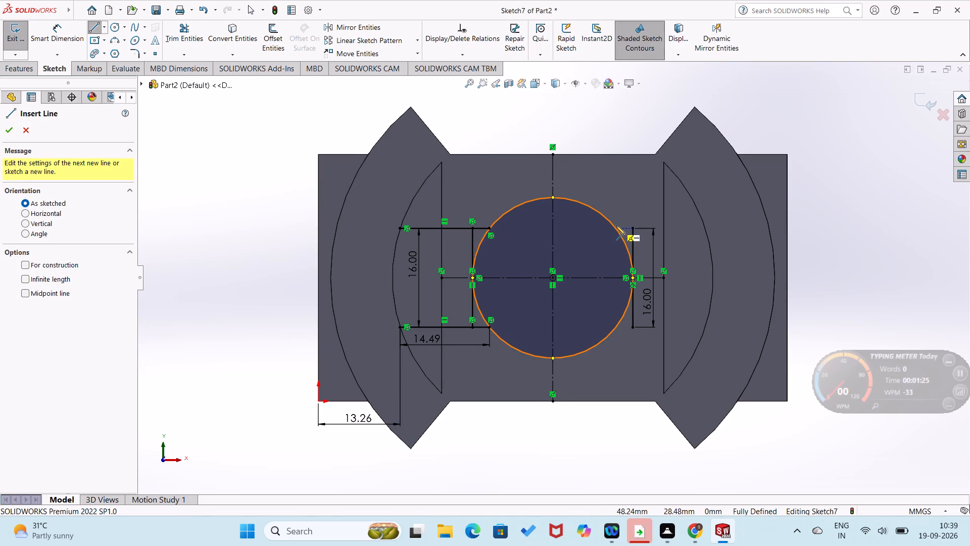
pyautogui.scroll(-4, 616, 225)
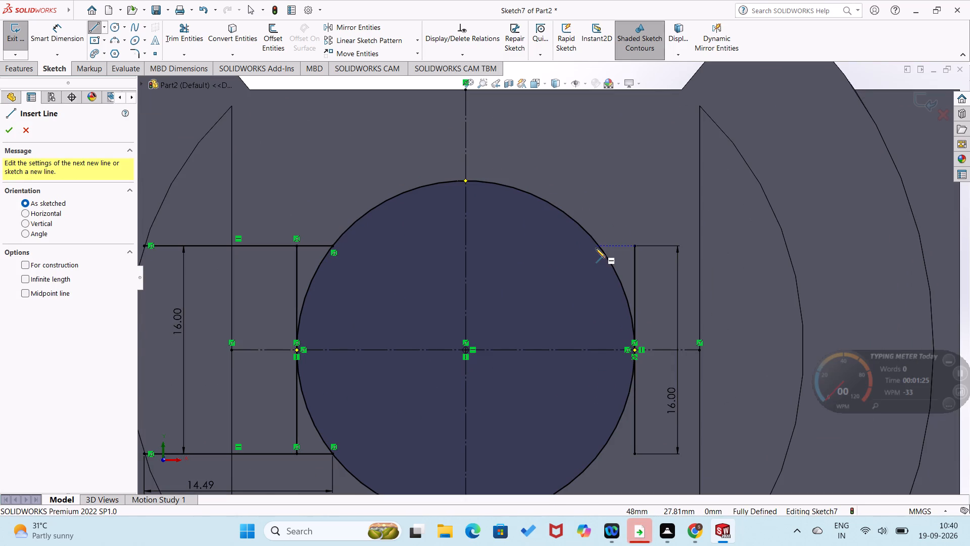
pyautogui.click(599, 245)
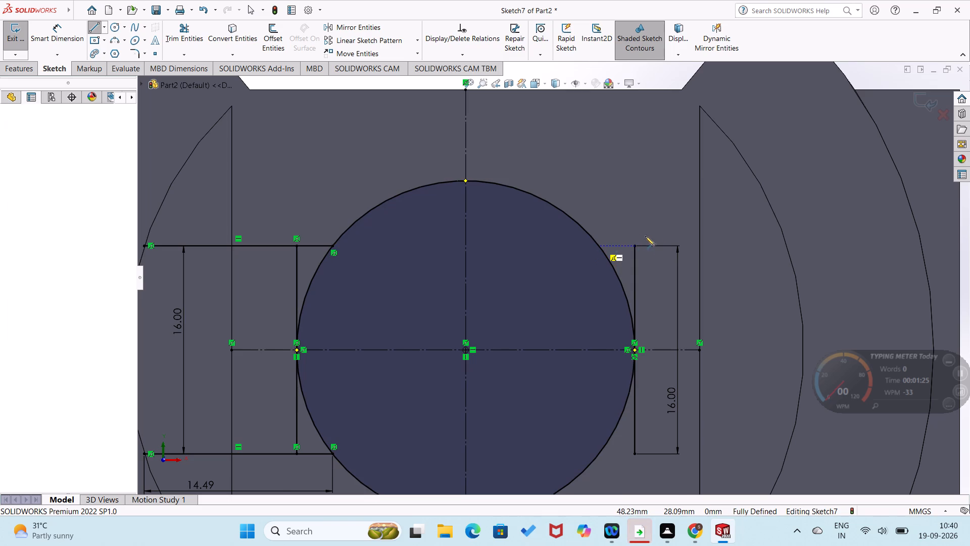
pyautogui.click(788, 245)
pyautogui.rightClick(788, 246)
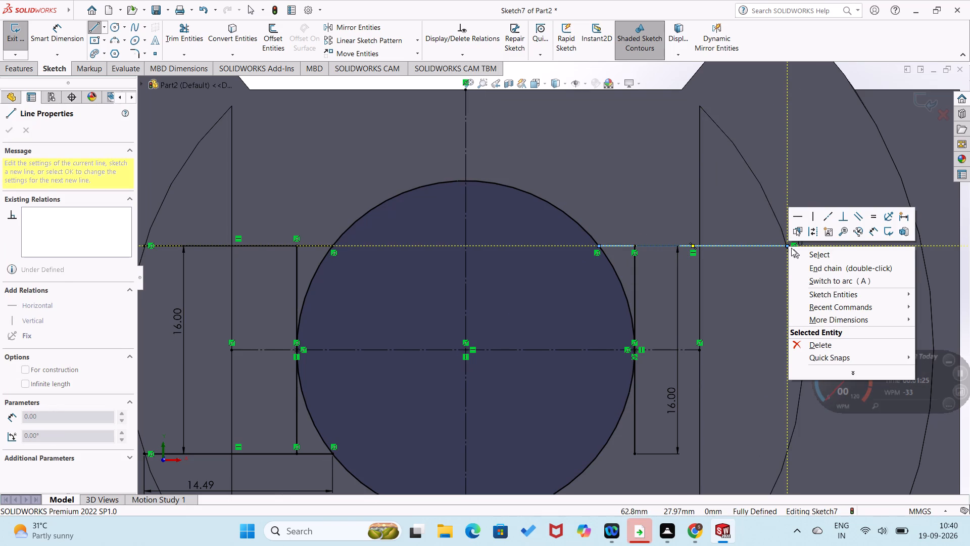
pyautogui.press('Escape')
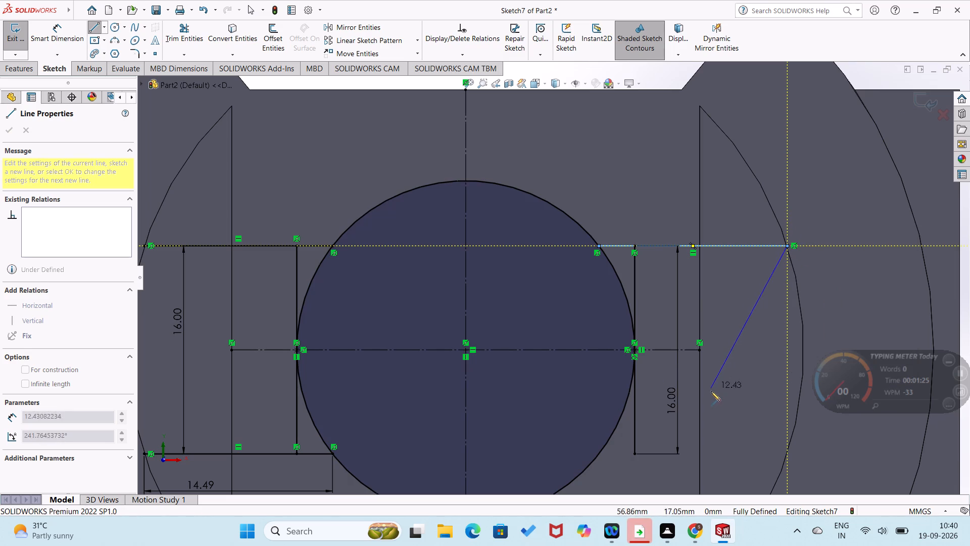
pyautogui.press('Escape')
# Draw a matching horizontal line about 14.5 mm long from the circle through the right vertical line's lower end to the inner arc.
pyautogui.moveTo(721, 384); pyautogui.dragTo(516, 421, button='right')
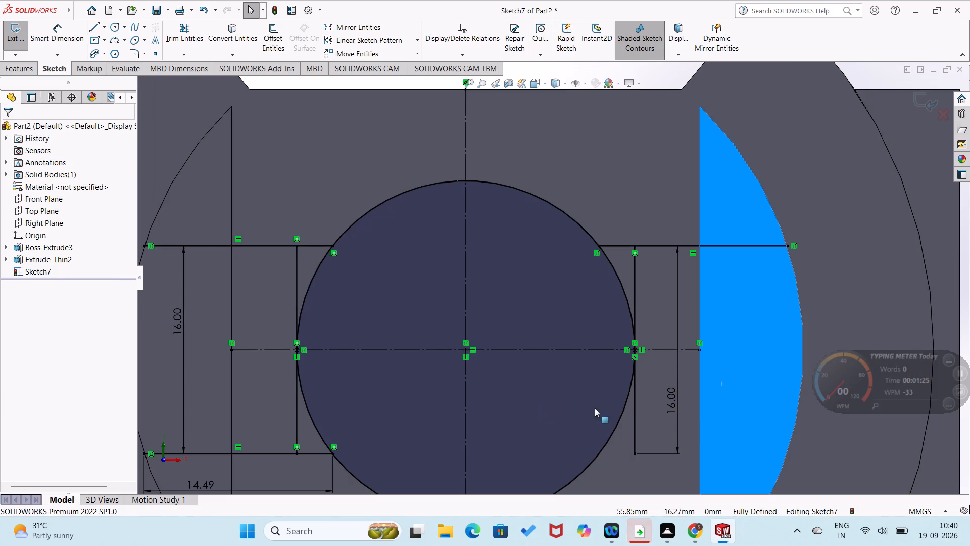
pyautogui.click(600, 452)
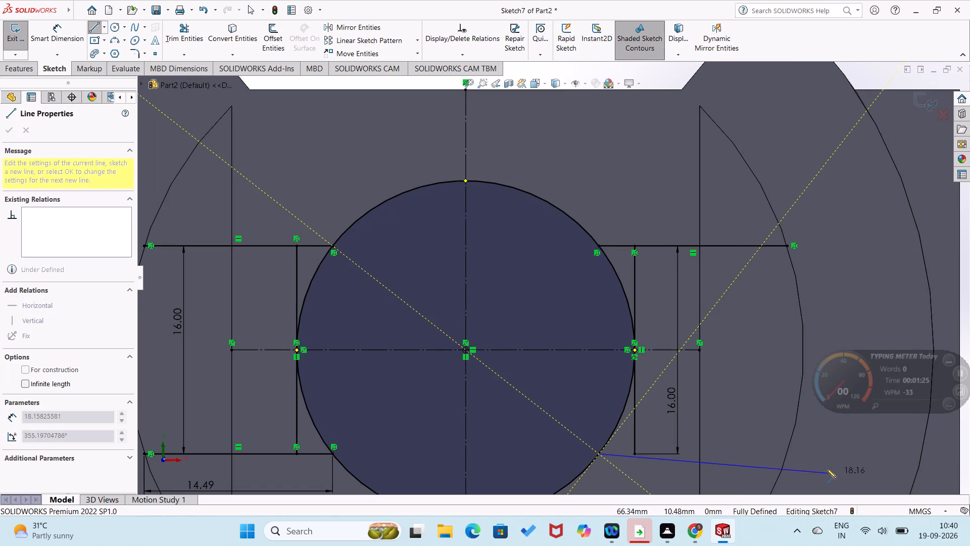
pyautogui.click(787, 454)
pyautogui.rightClick(787, 454)
pyautogui.press('Escape')
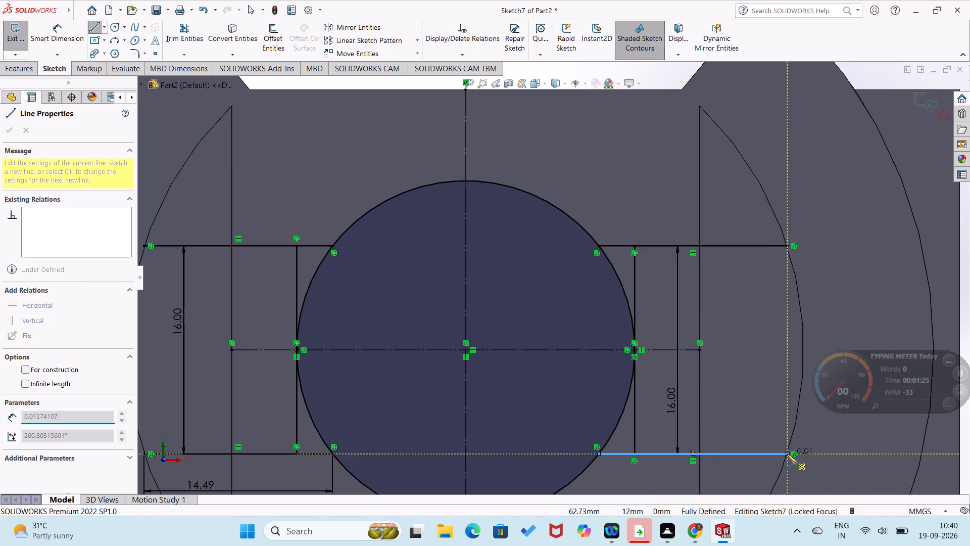
pyautogui.press('Escape')
pyautogui.scroll(2, 787, 454)
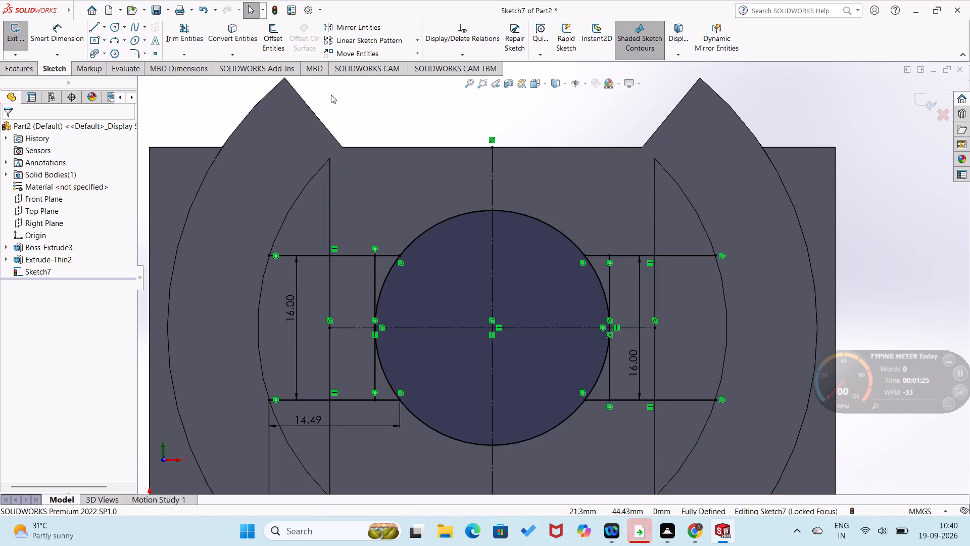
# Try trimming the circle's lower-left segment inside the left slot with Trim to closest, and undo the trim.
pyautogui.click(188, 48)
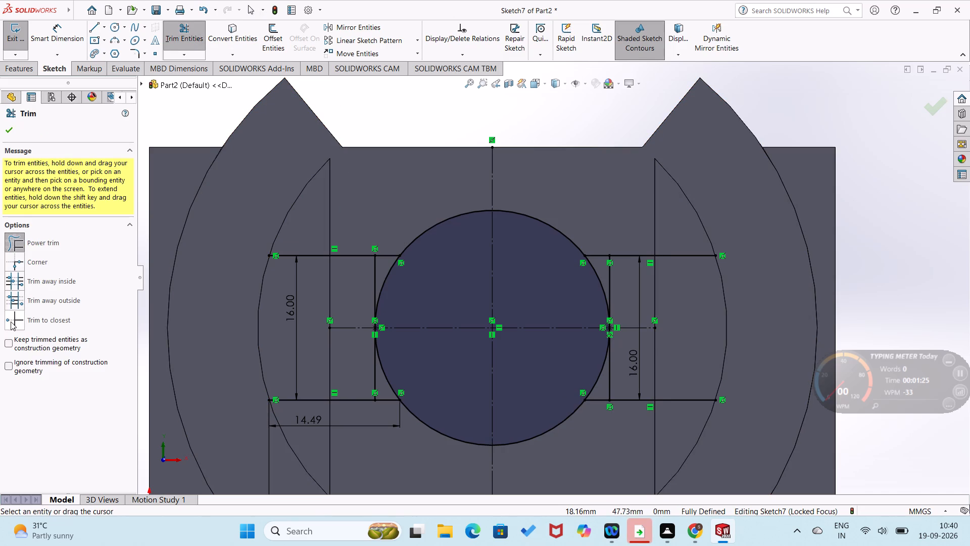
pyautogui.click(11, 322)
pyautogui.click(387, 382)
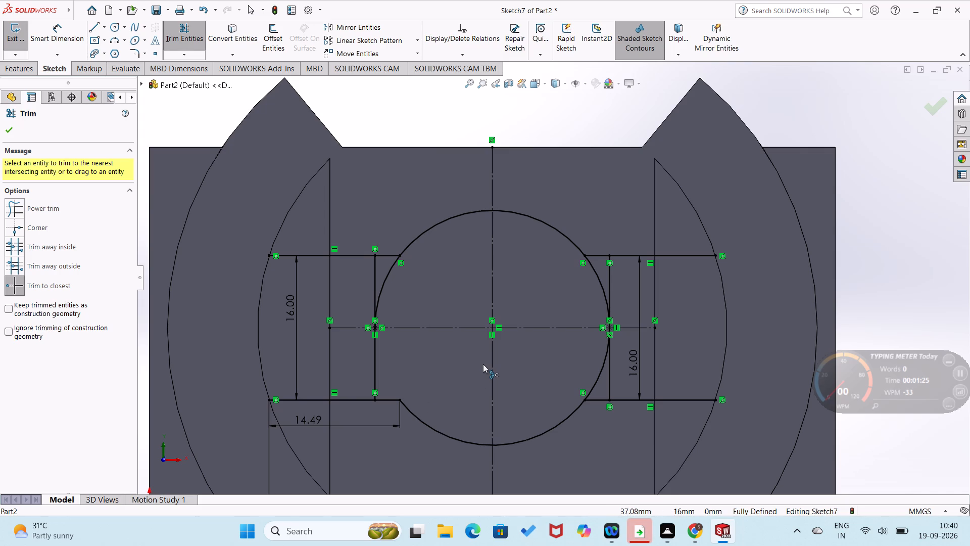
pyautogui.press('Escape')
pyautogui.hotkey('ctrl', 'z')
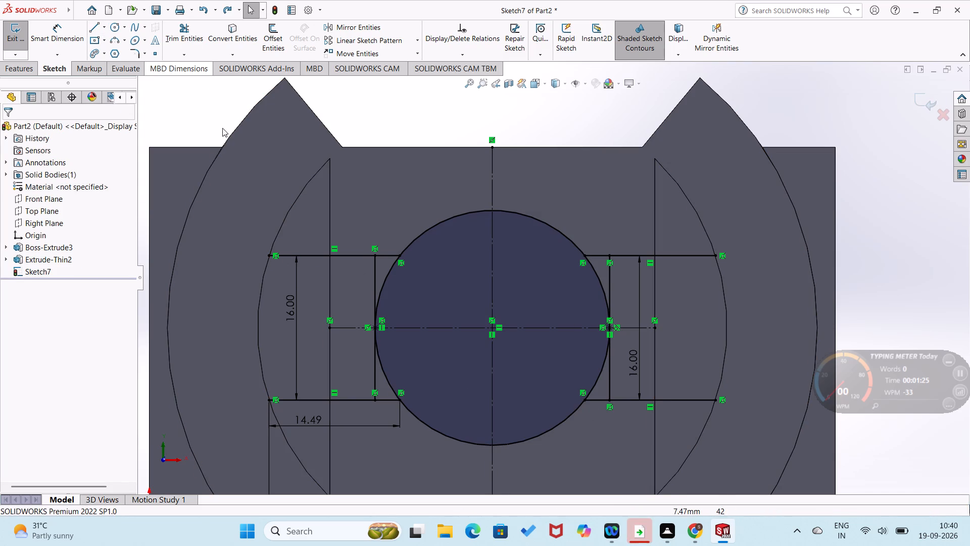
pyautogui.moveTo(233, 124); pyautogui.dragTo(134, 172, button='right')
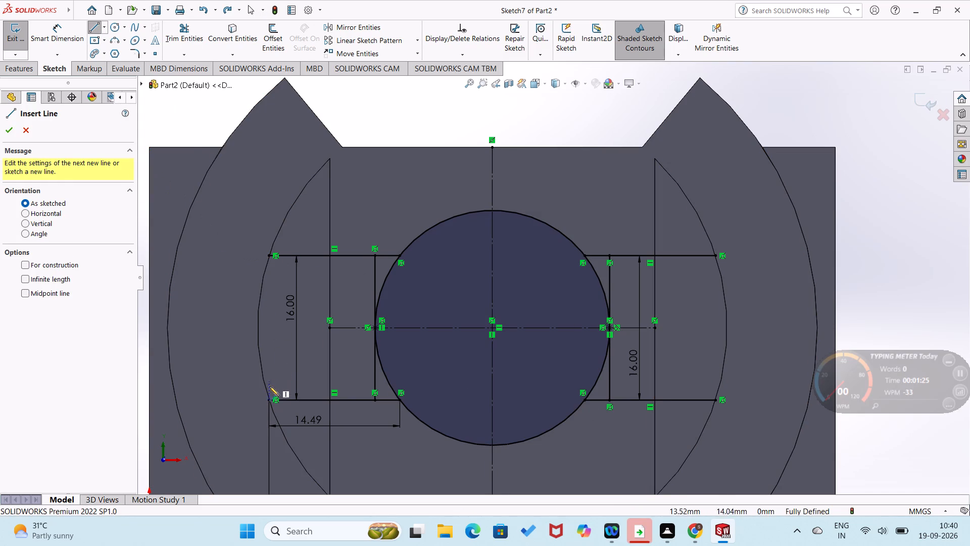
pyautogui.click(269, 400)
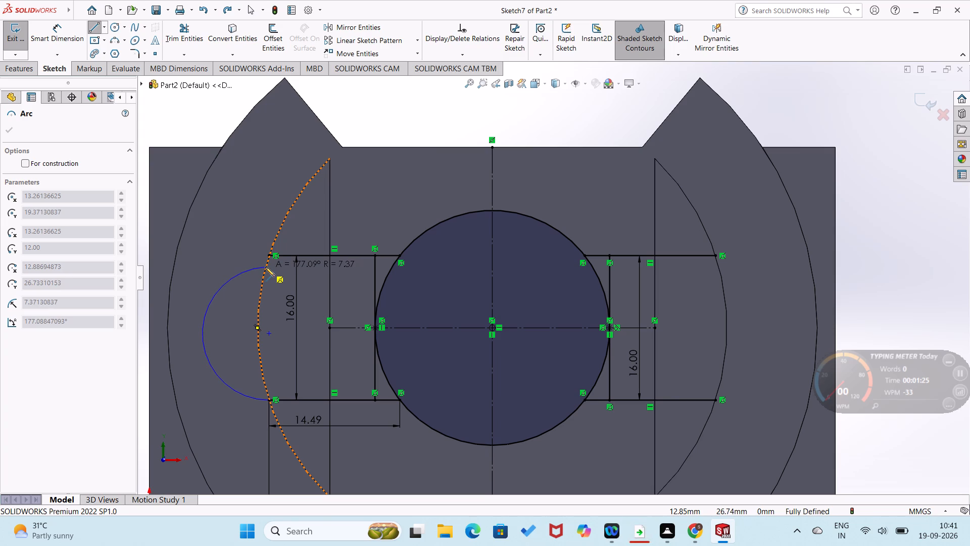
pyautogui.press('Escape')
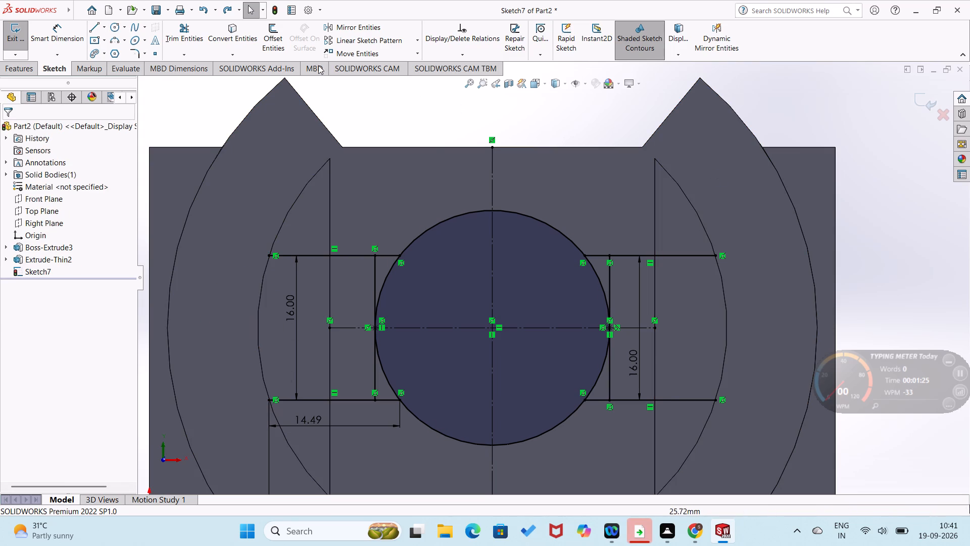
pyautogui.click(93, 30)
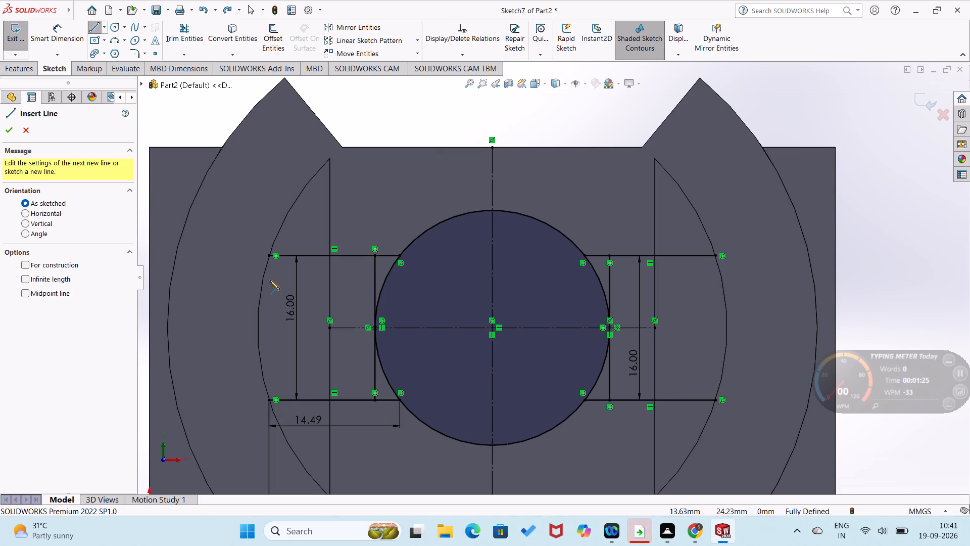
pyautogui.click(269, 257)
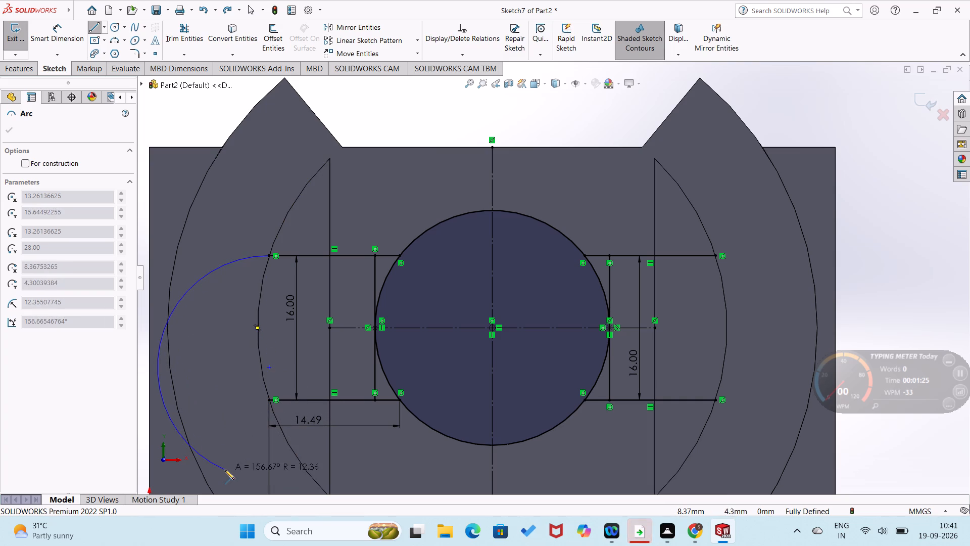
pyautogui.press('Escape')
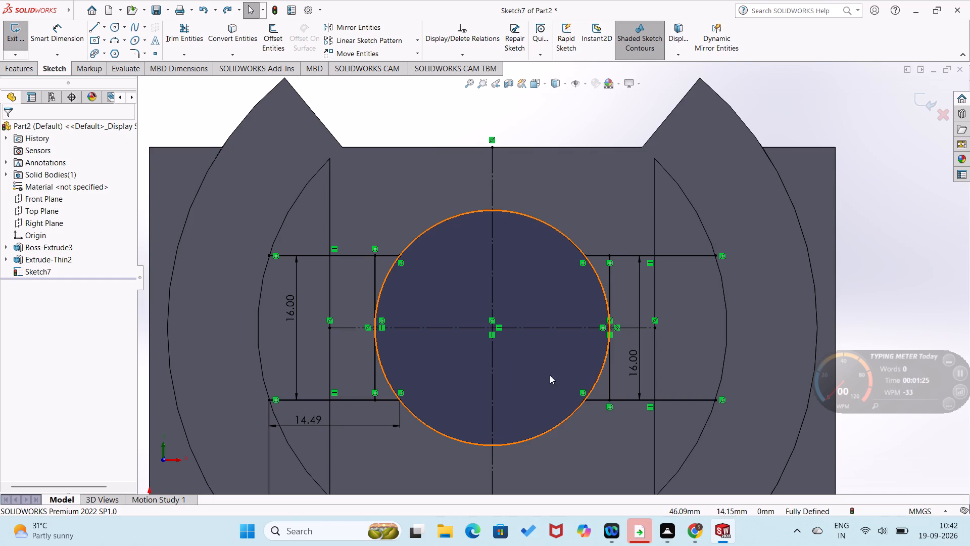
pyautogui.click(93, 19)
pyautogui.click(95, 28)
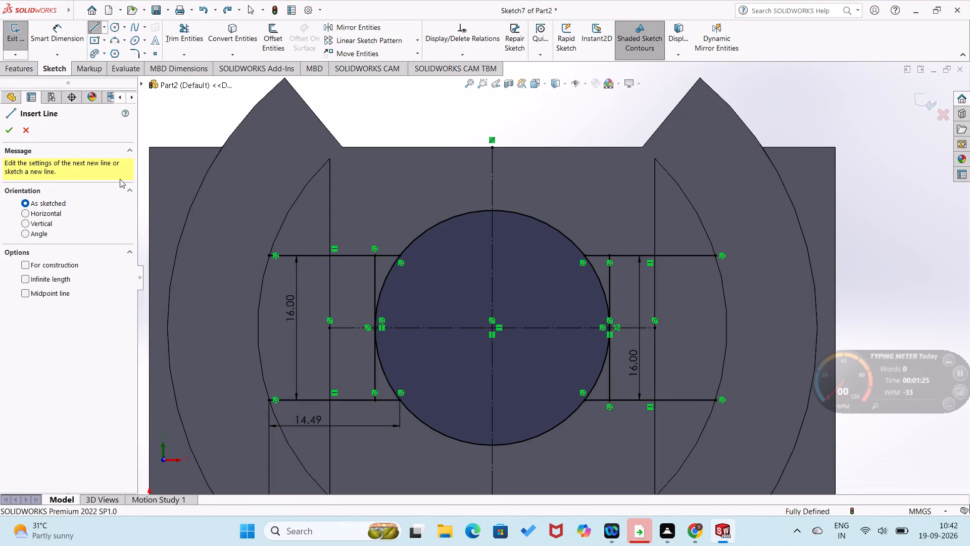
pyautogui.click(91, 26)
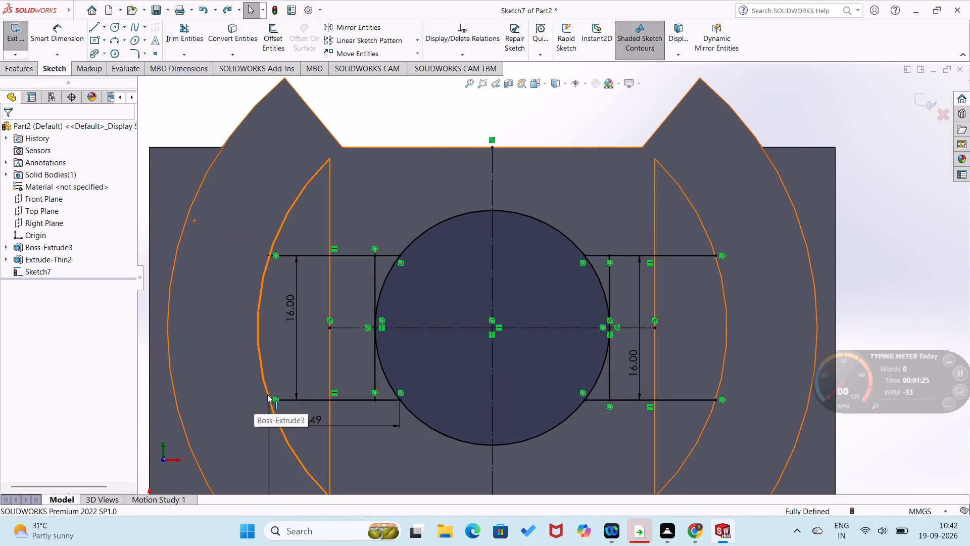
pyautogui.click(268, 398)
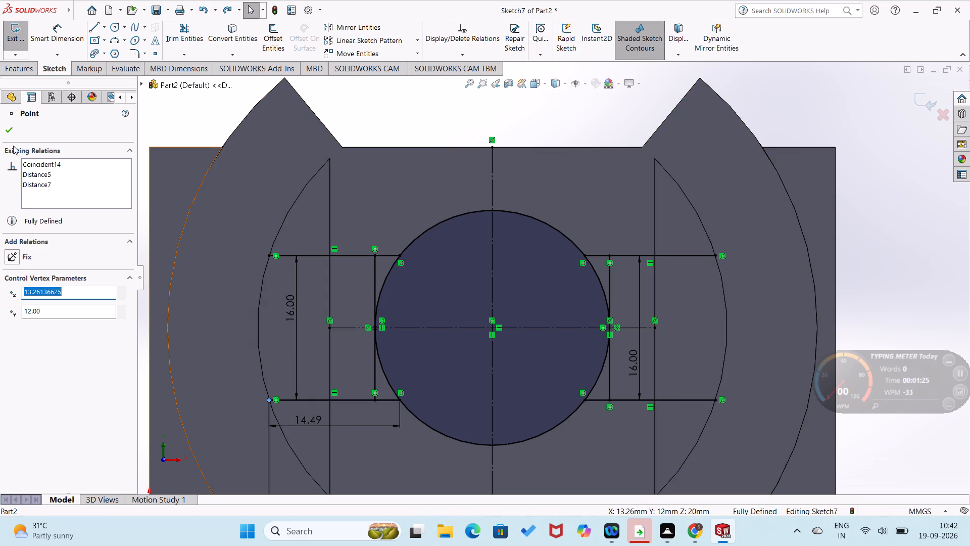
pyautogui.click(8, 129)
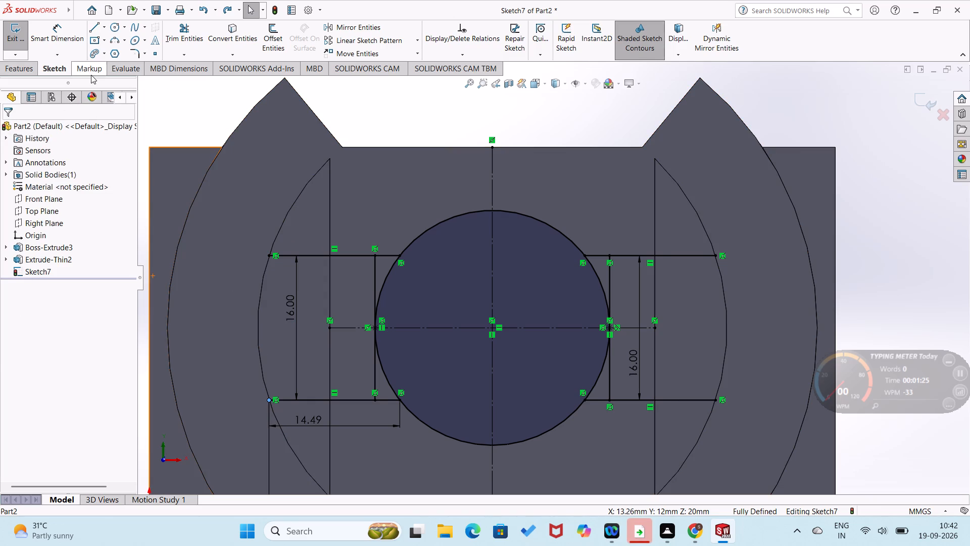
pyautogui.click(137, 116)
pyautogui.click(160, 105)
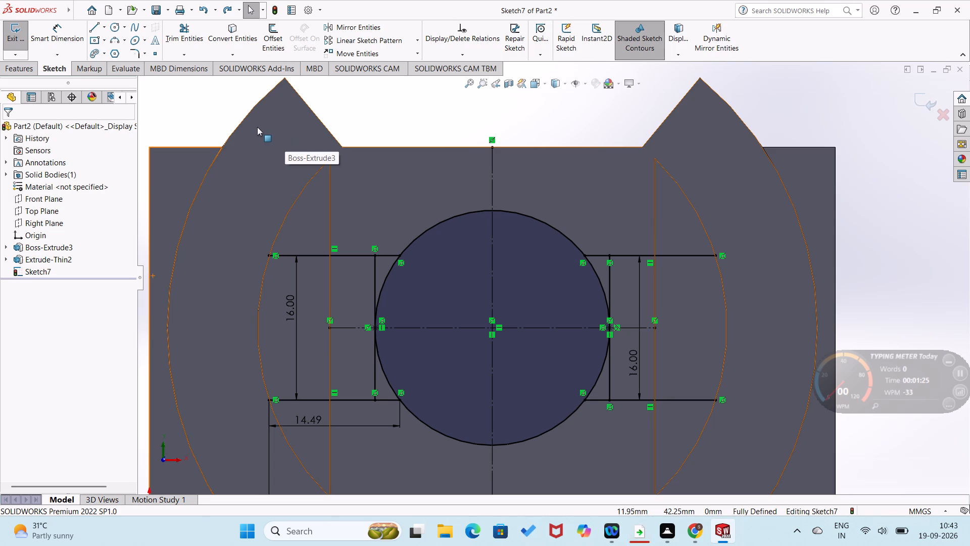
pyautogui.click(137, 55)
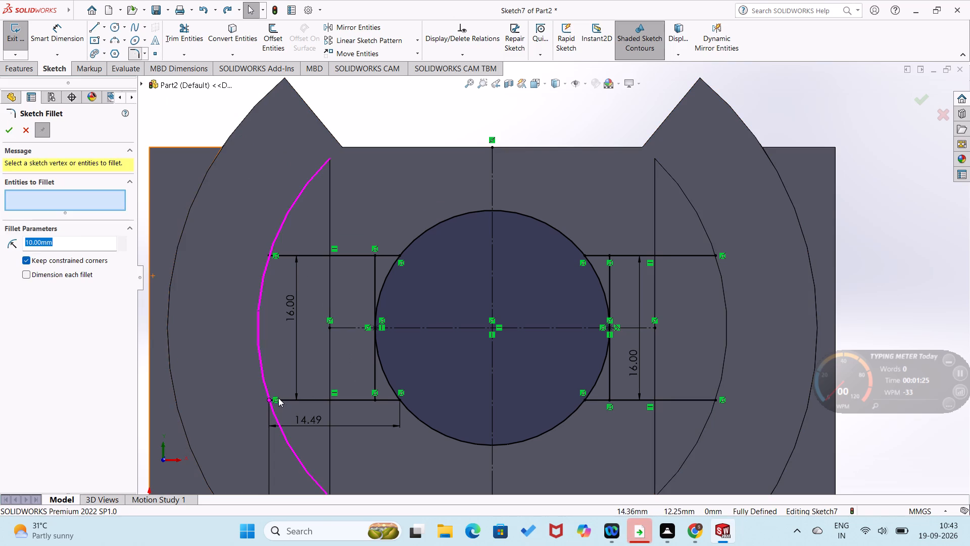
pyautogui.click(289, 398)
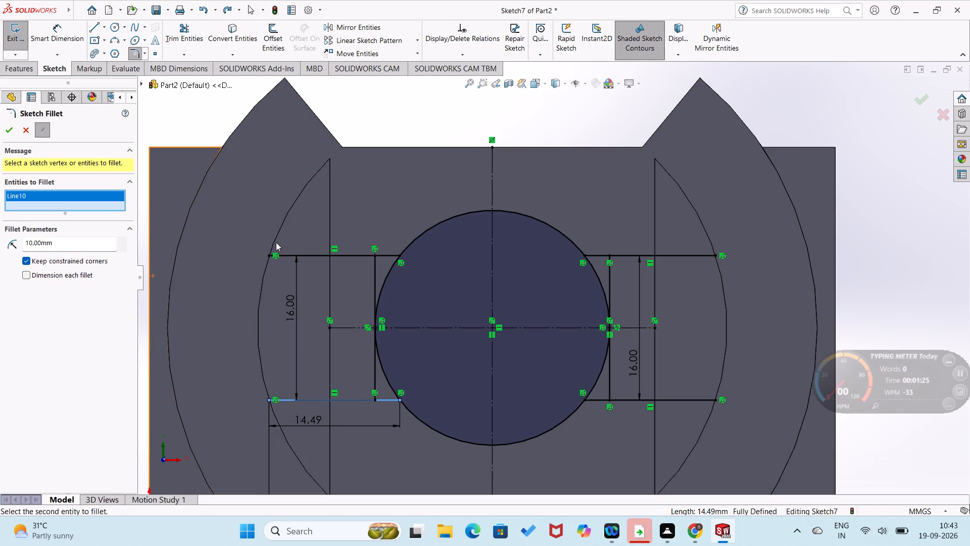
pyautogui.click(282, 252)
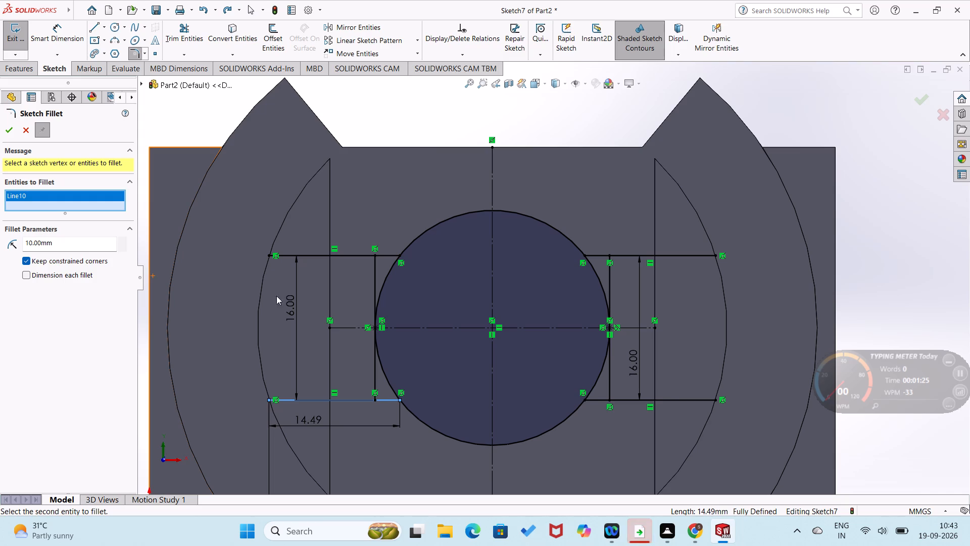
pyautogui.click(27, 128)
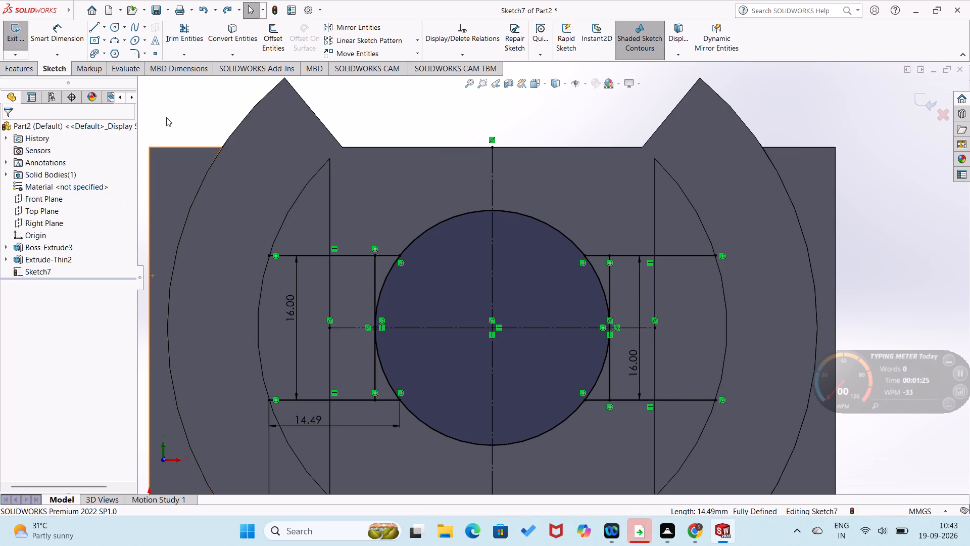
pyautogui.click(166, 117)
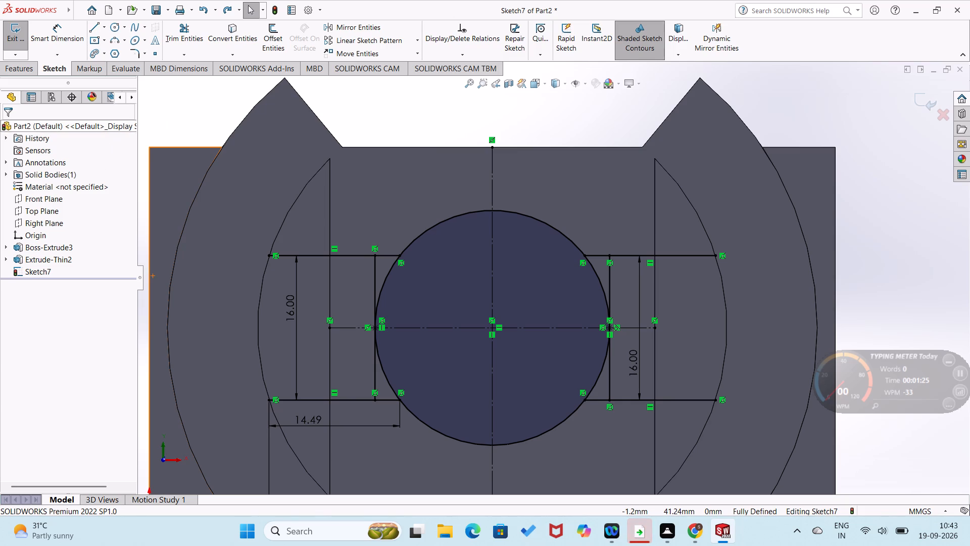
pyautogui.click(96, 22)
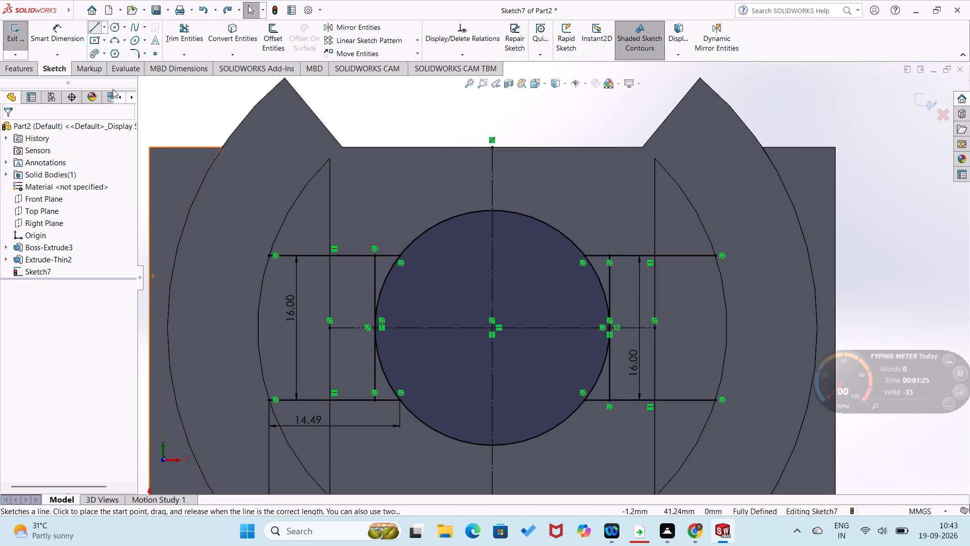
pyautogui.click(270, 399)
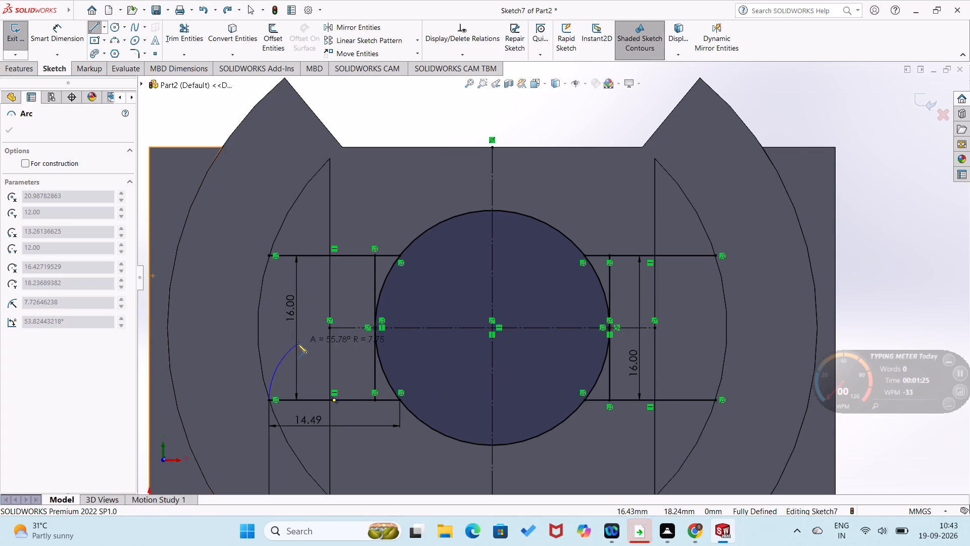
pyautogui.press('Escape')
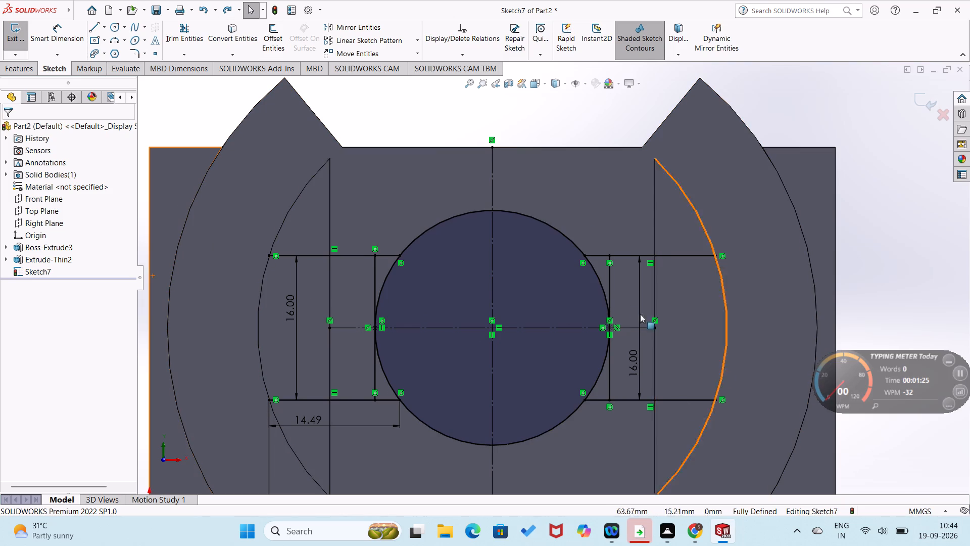
# Close the left slot's outer end with a 16 mm vertical line joining the outer endpoints of its upper and lower lines.
pyautogui.click(91, 27)
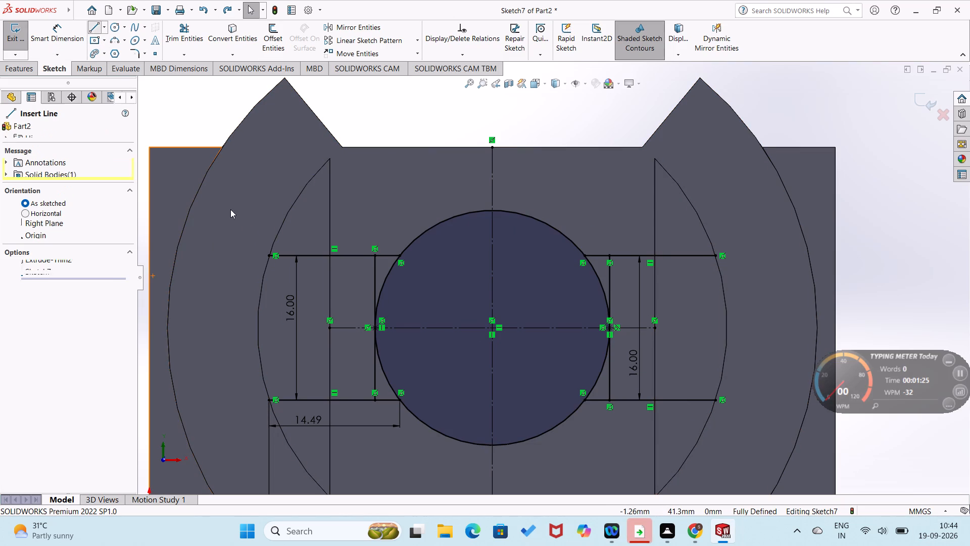
pyautogui.click(269, 255)
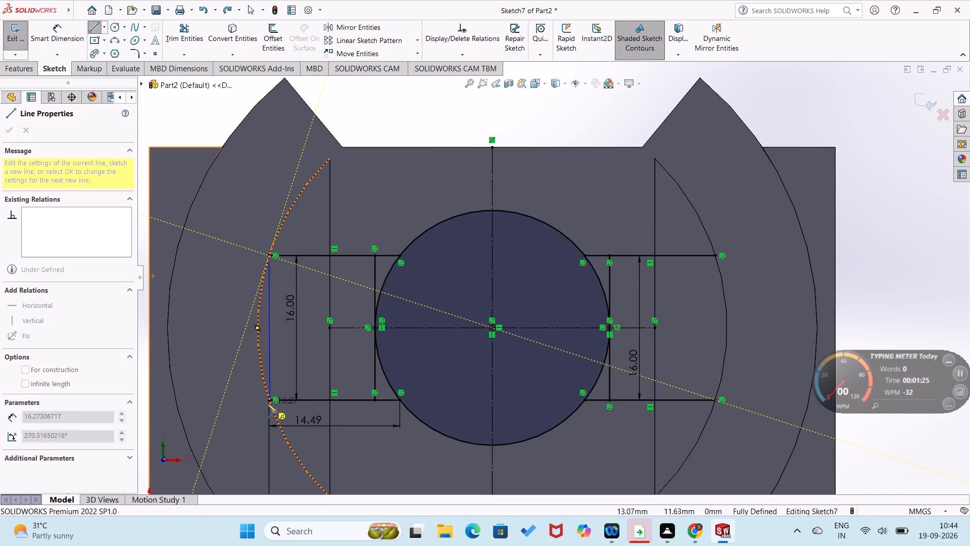
pyautogui.click(270, 398)
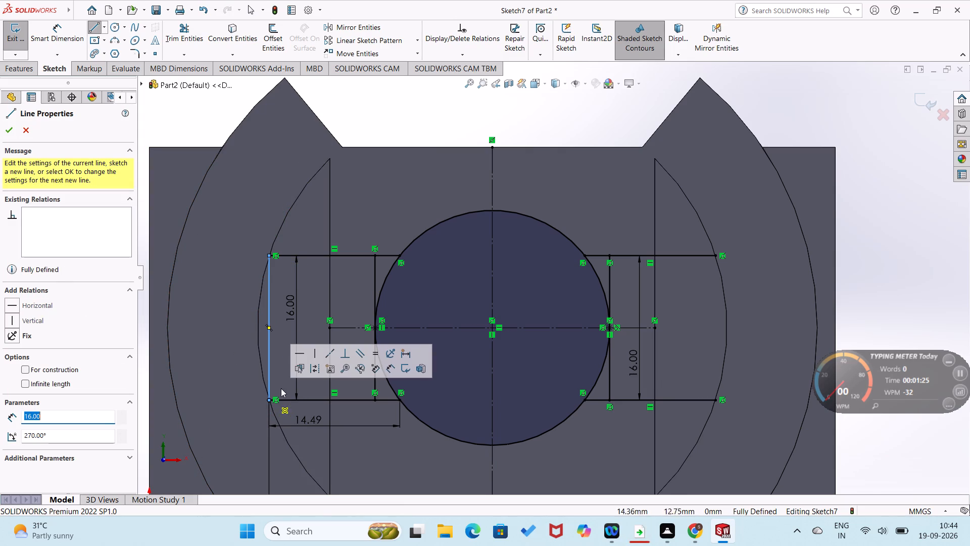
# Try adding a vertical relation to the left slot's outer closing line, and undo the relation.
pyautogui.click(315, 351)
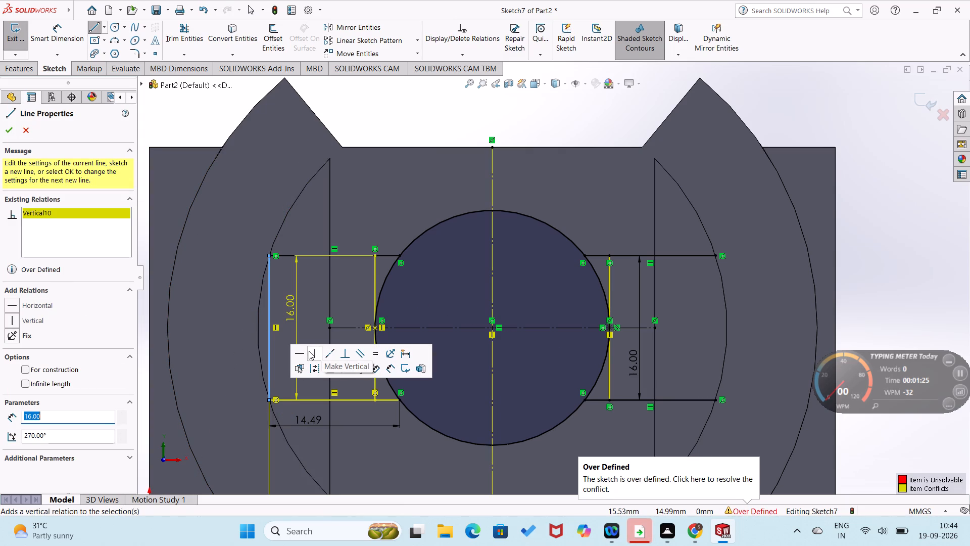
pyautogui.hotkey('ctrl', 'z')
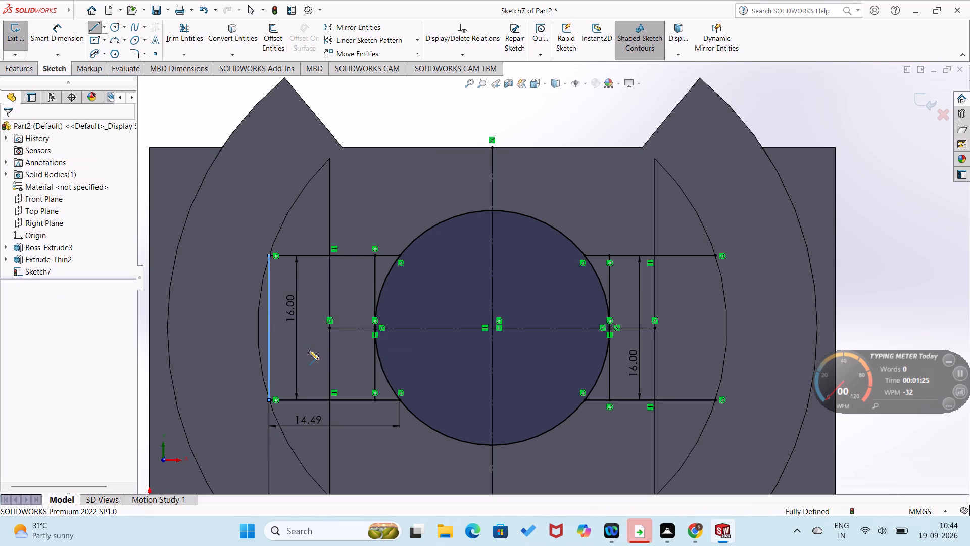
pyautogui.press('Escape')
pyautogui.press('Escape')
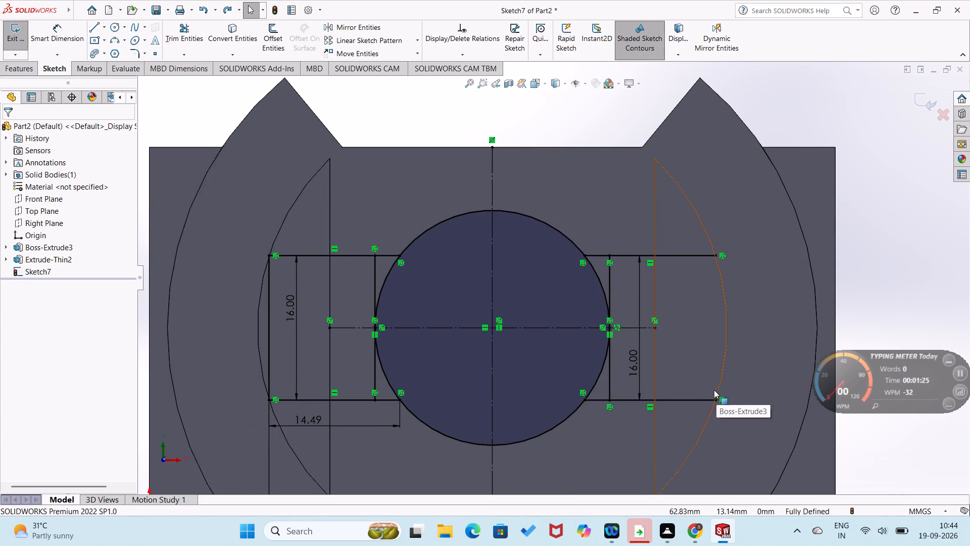
# Close the right slot's outer end with a 16 mm vertical line joining the outer endpoints of its lower and upper lines.
pyautogui.click(94, 28)
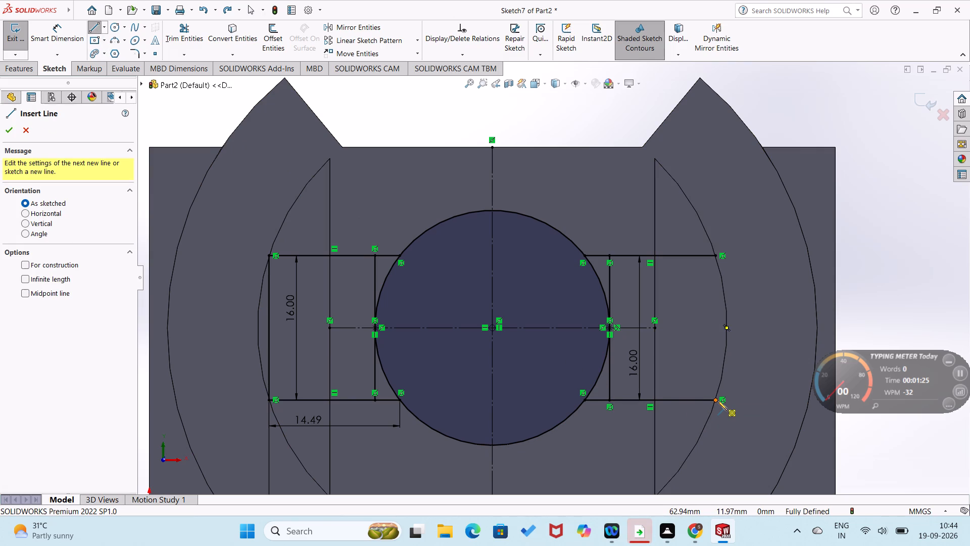
pyautogui.moveTo(717, 400); pyautogui.dragTo(713, 387)
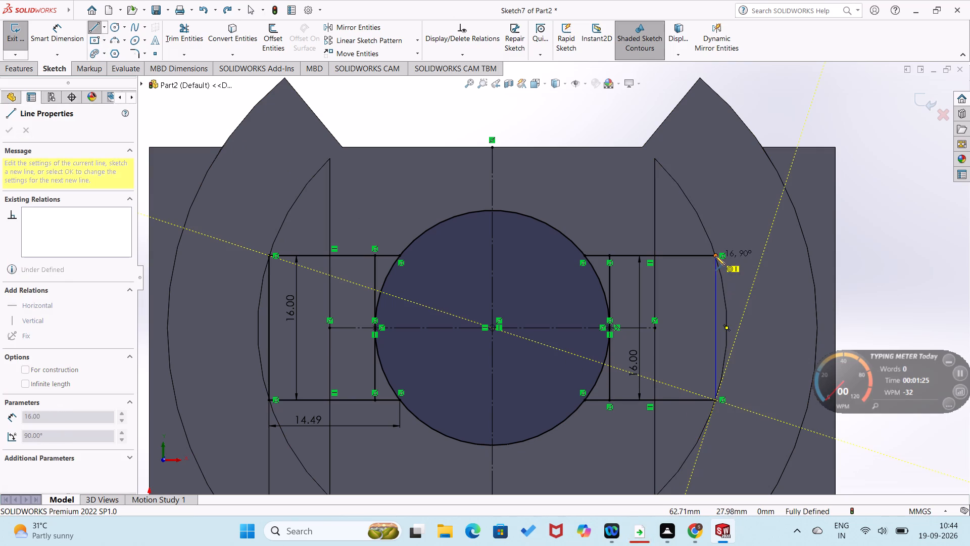
pyautogui.click(715, 256)
pyautogui.press('Escape')
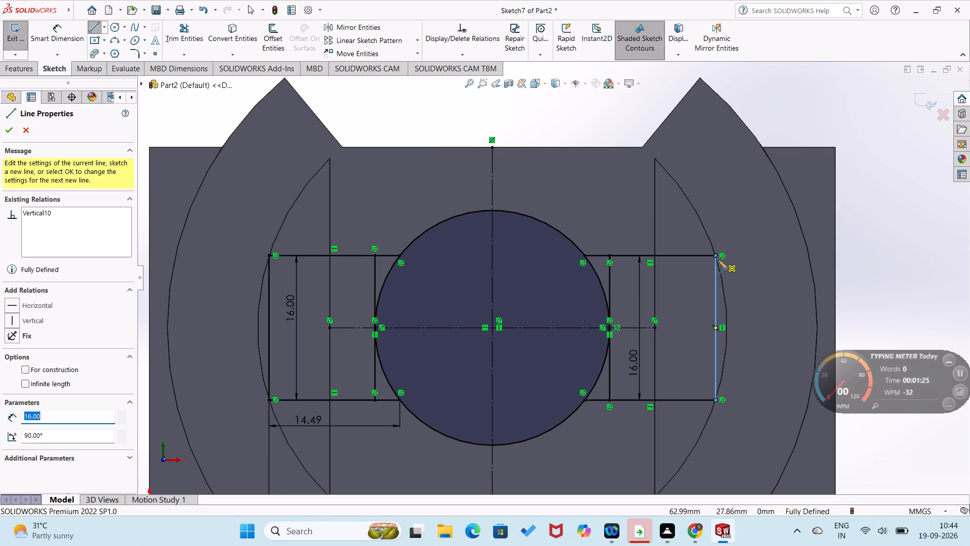
pyautogui.press('Escape')
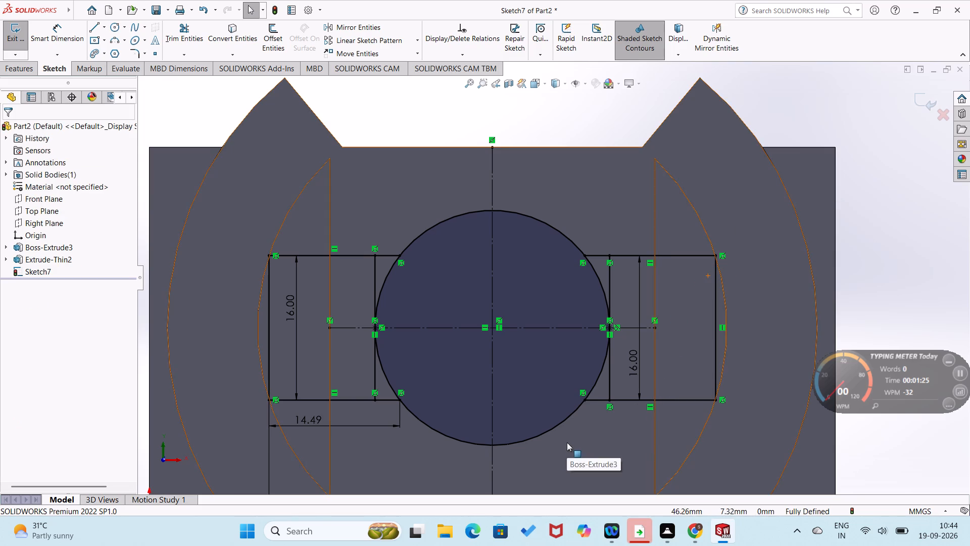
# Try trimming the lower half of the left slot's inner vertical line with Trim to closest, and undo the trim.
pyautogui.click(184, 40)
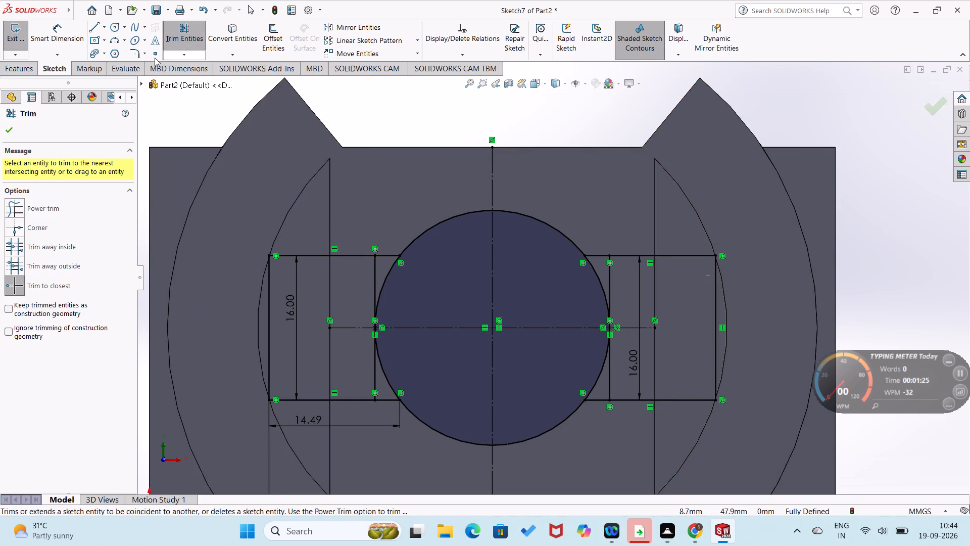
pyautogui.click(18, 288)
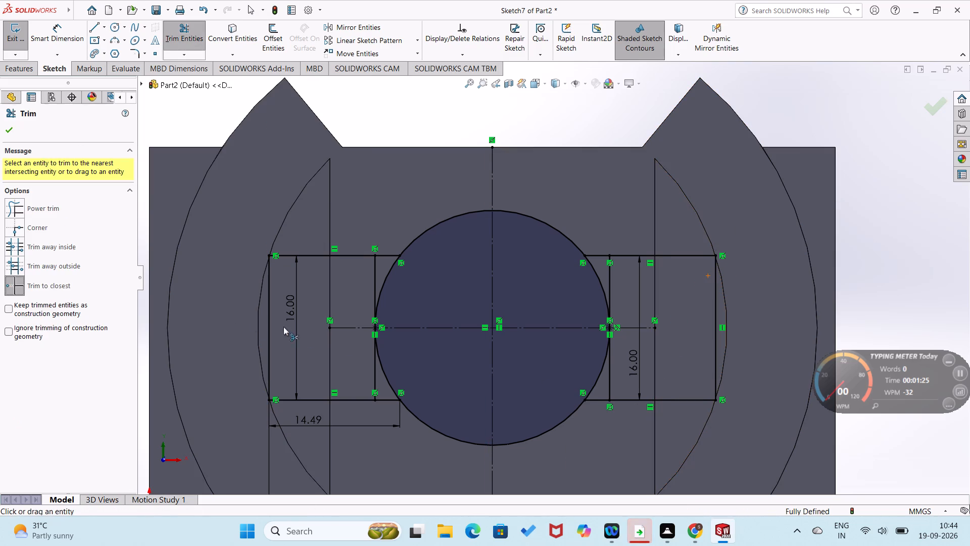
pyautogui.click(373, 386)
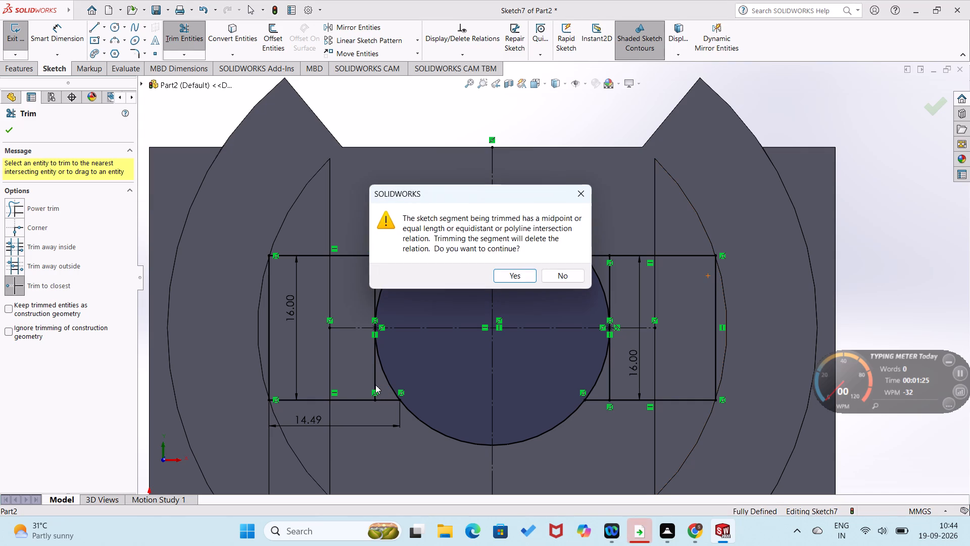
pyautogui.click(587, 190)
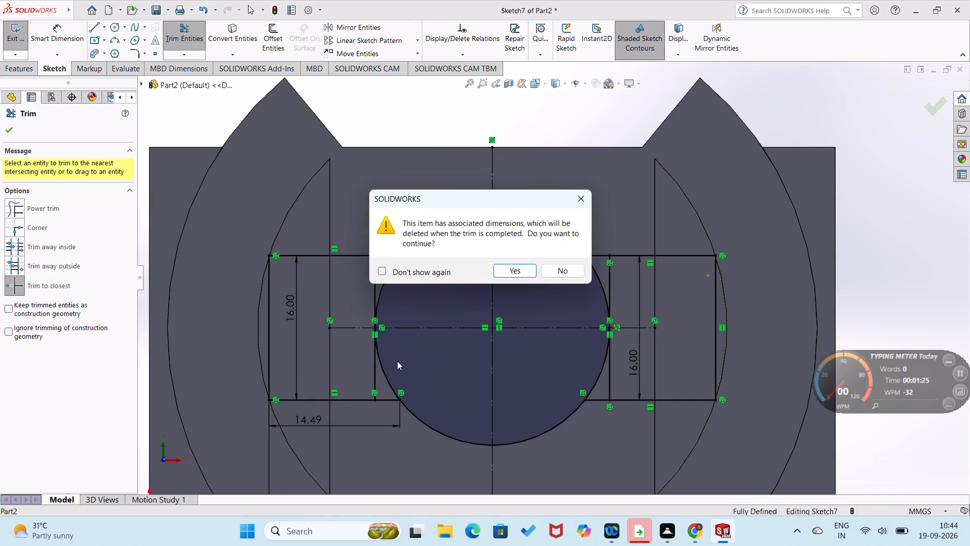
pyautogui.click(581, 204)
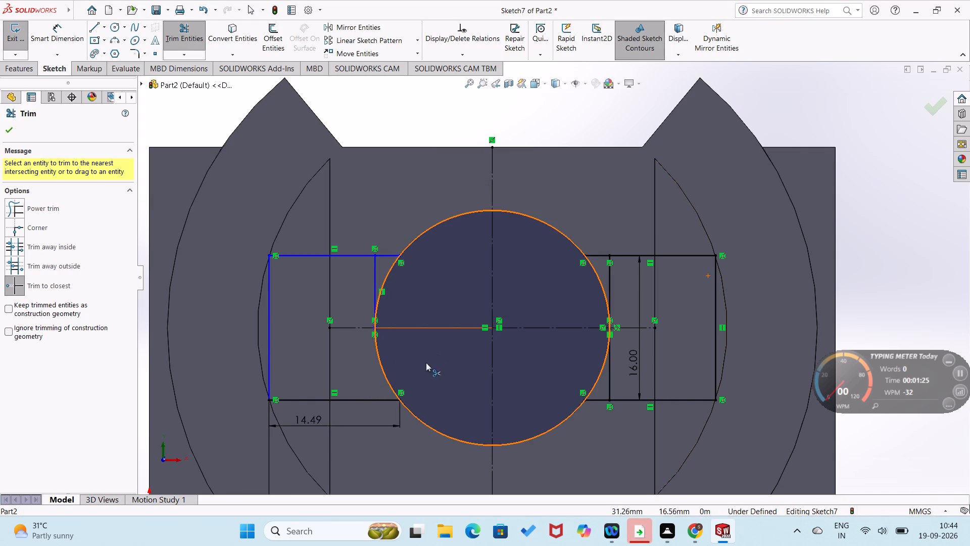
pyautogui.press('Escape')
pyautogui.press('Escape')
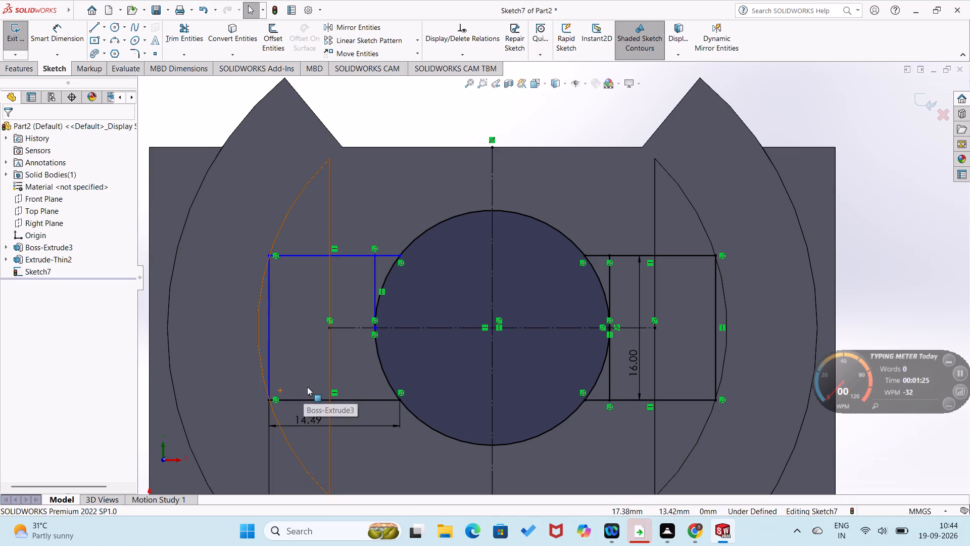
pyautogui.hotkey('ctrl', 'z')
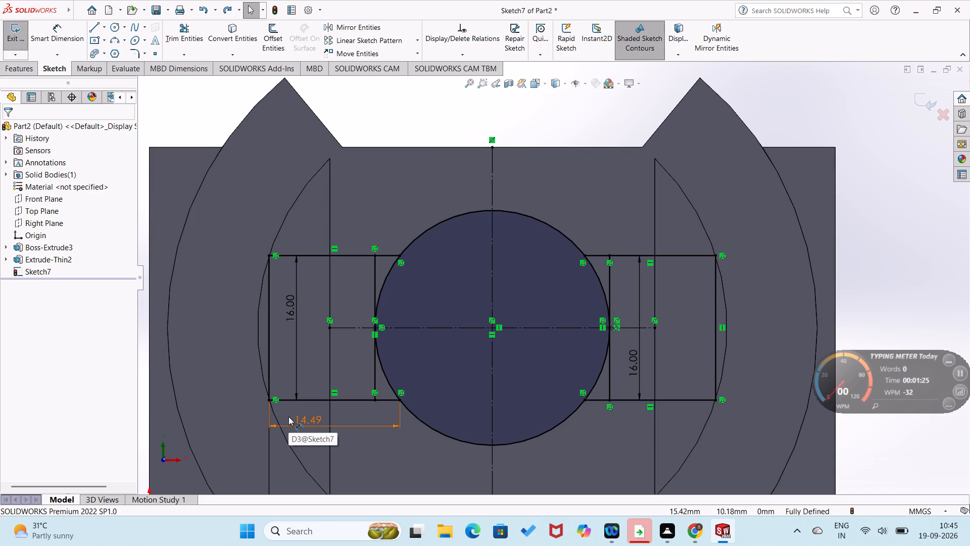
# Convert the inner vertical lines touching the circle in both side slots to construction geometry.
pyautogui.rightClick(376, 291)
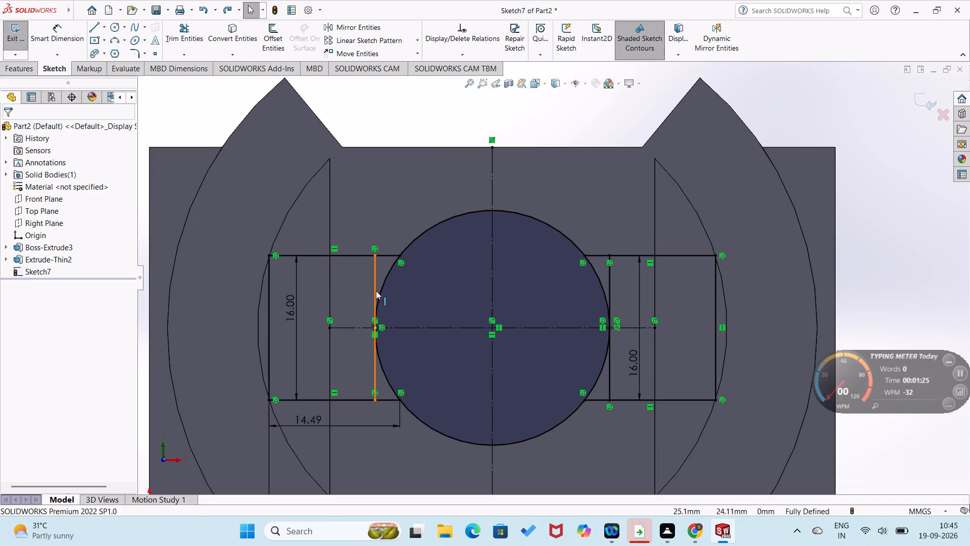
pyautogui.click(401, 278)
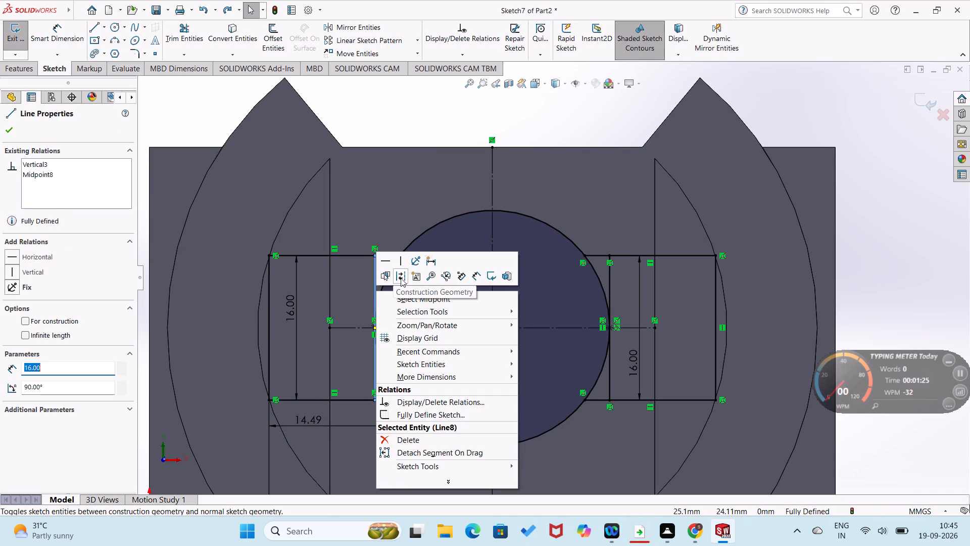
pyautogui.rightClick(612, 290)
pyautogui.click(636, 273)
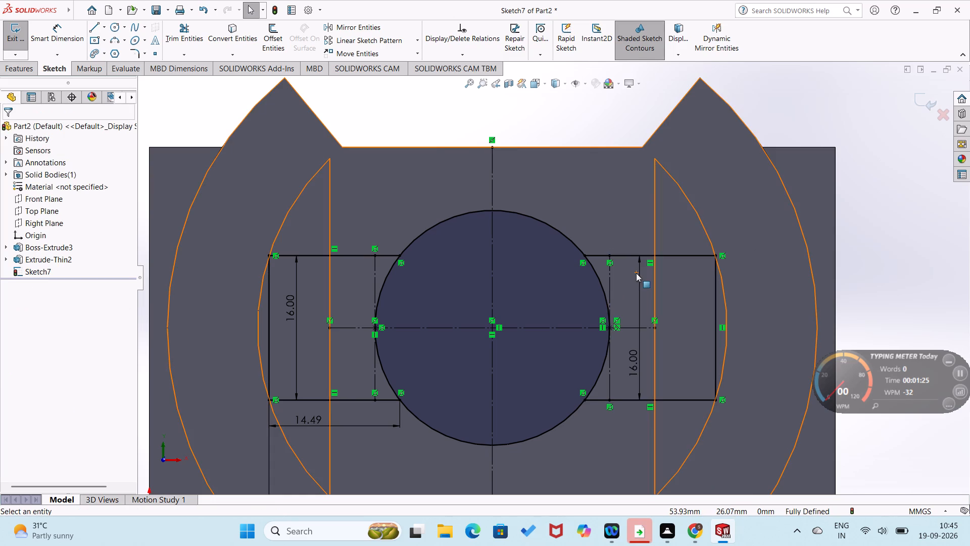
pyautogui.click(181, 117)
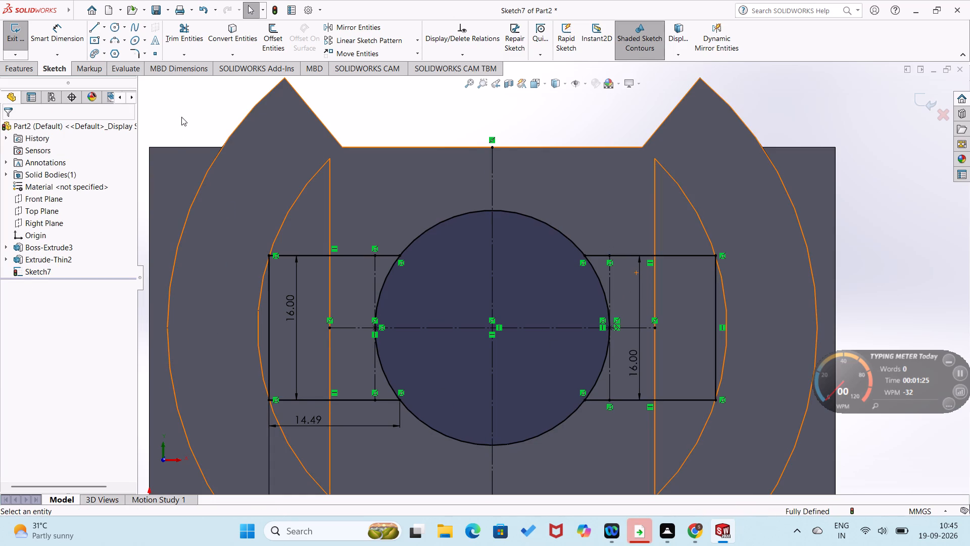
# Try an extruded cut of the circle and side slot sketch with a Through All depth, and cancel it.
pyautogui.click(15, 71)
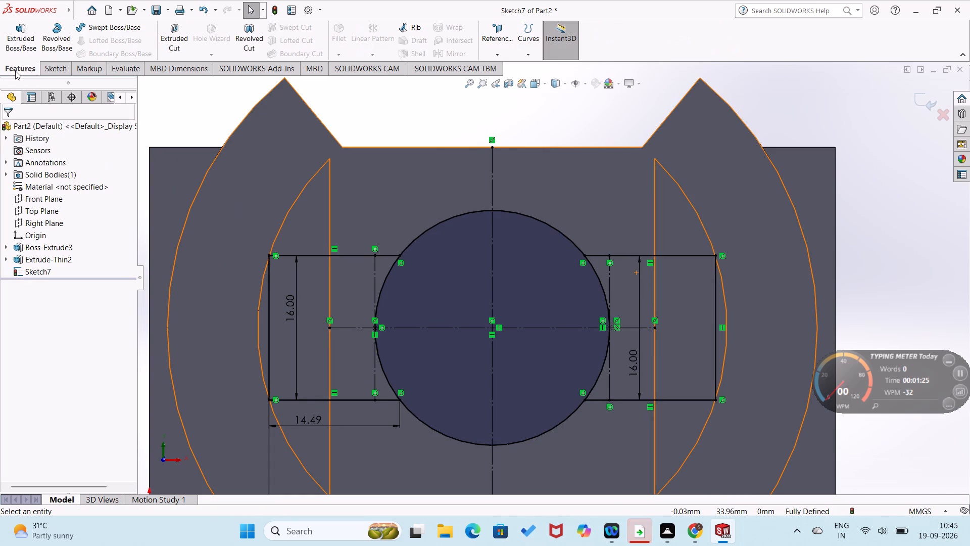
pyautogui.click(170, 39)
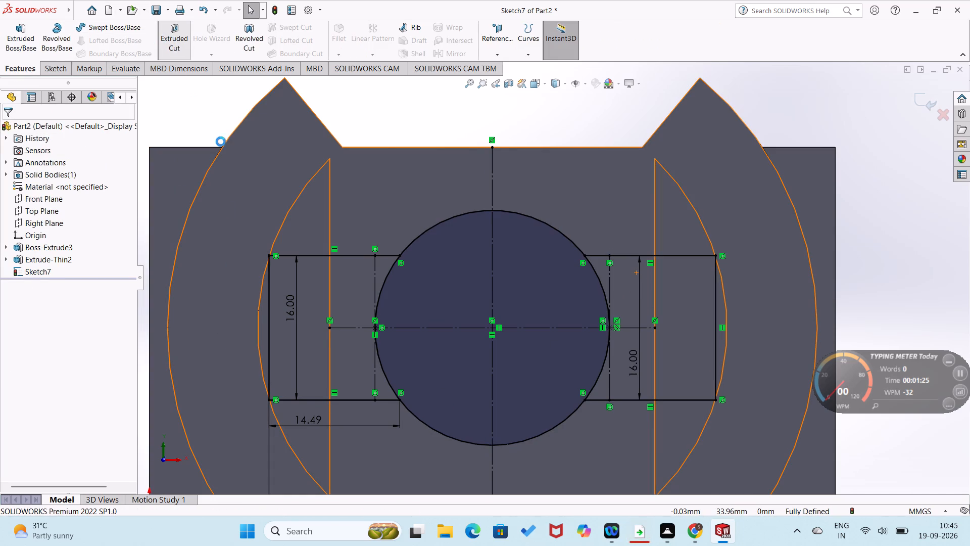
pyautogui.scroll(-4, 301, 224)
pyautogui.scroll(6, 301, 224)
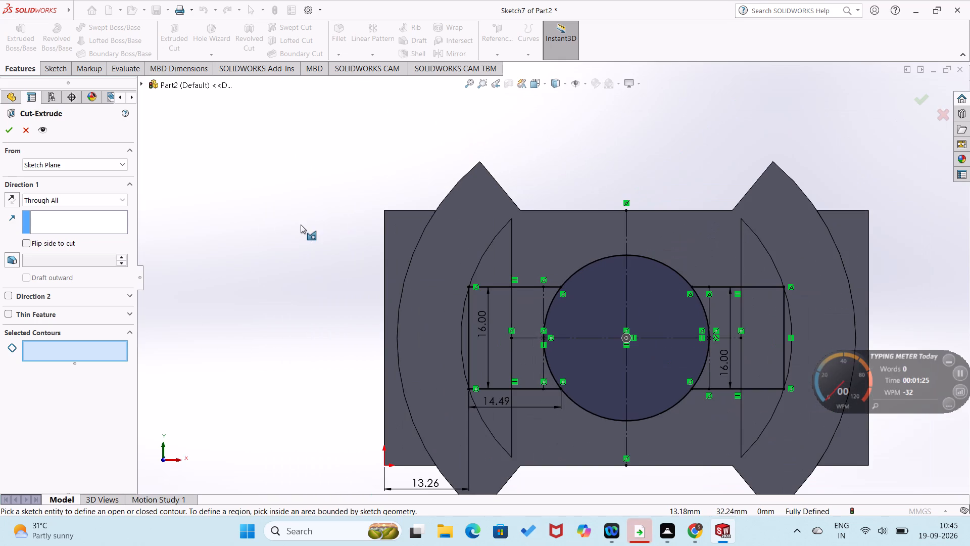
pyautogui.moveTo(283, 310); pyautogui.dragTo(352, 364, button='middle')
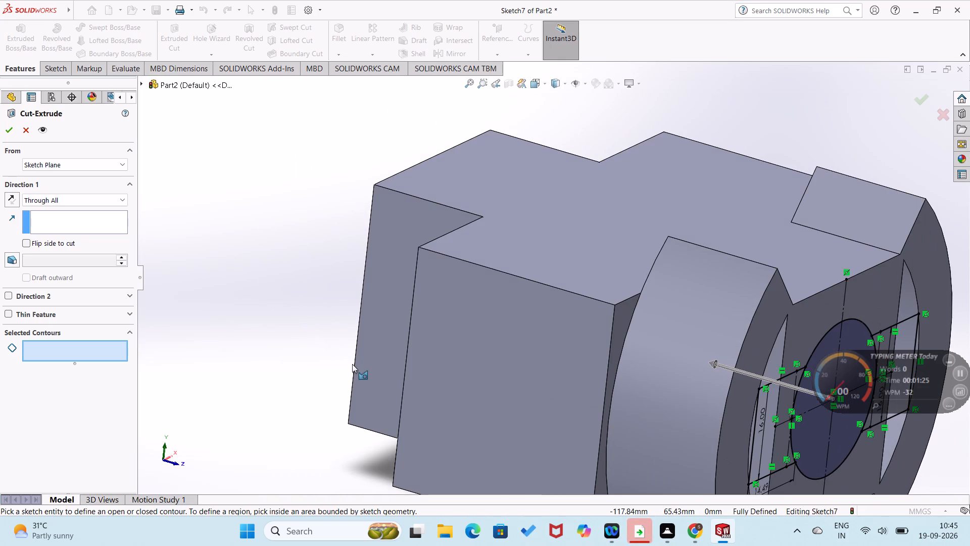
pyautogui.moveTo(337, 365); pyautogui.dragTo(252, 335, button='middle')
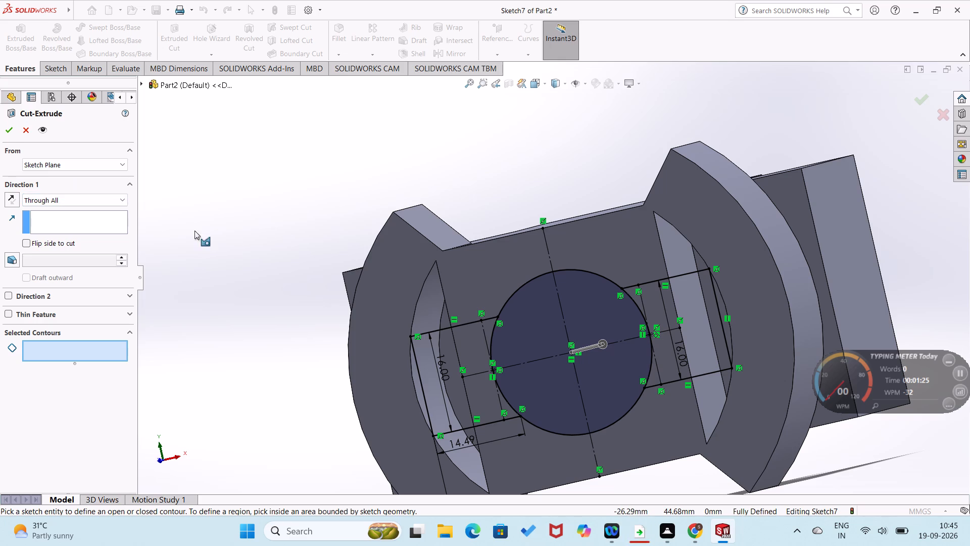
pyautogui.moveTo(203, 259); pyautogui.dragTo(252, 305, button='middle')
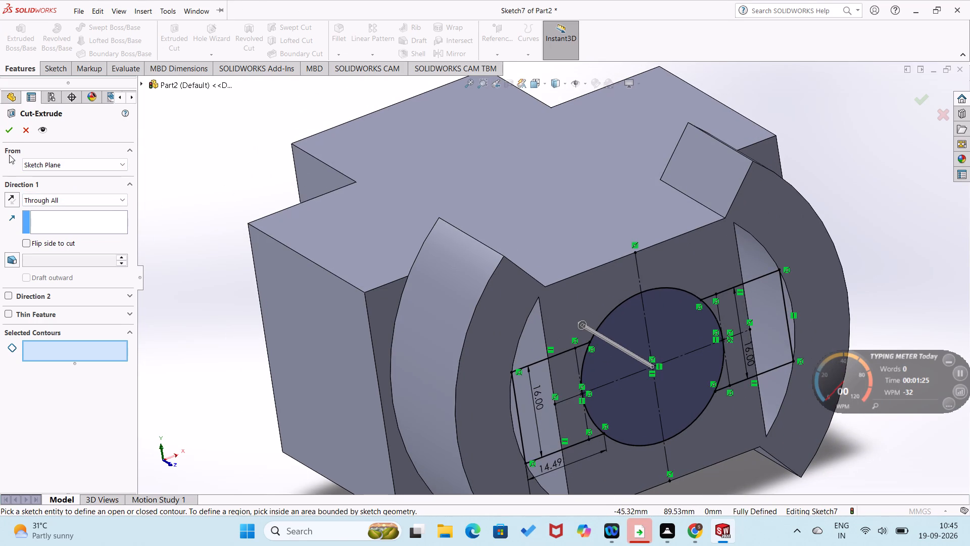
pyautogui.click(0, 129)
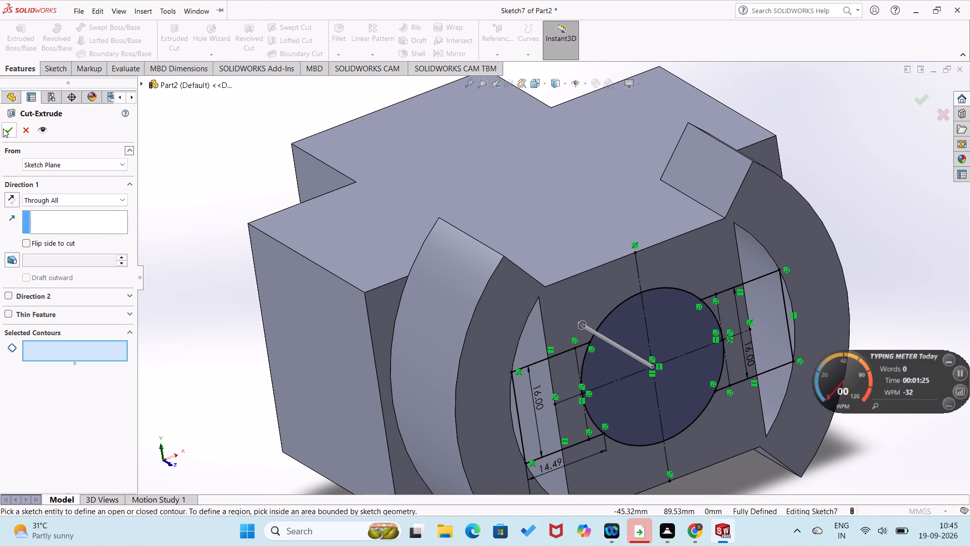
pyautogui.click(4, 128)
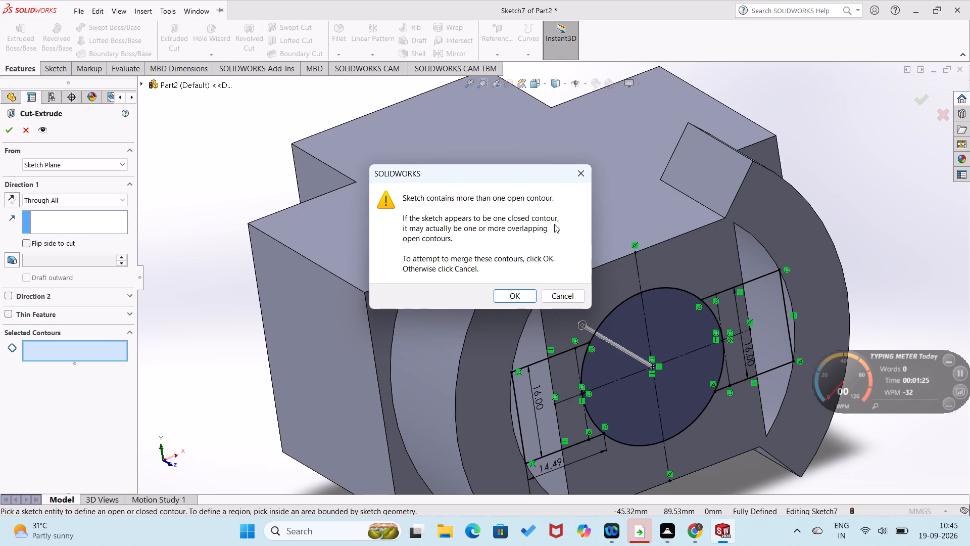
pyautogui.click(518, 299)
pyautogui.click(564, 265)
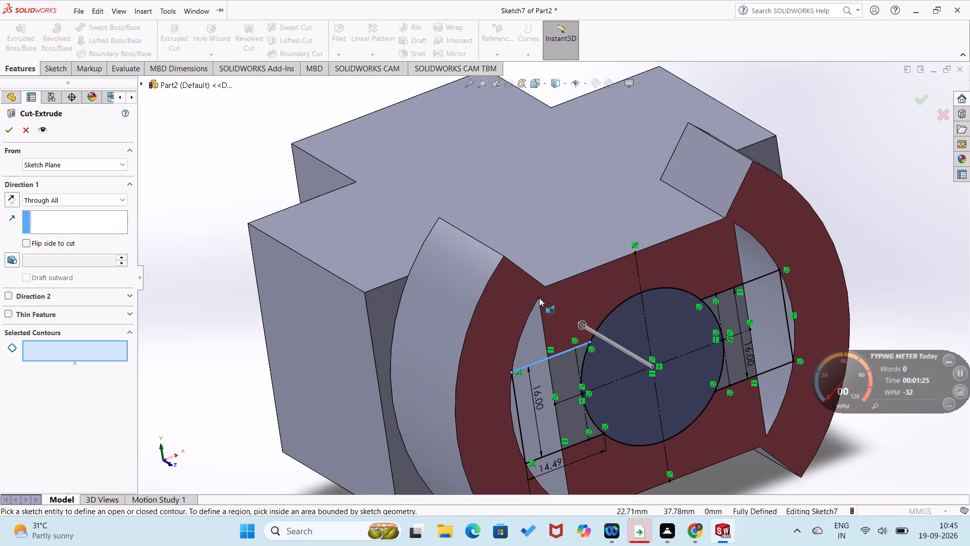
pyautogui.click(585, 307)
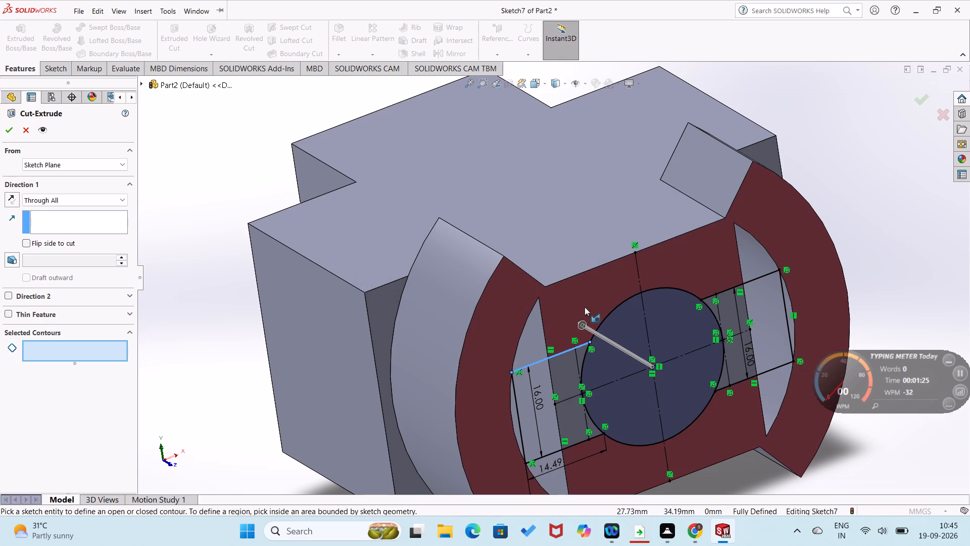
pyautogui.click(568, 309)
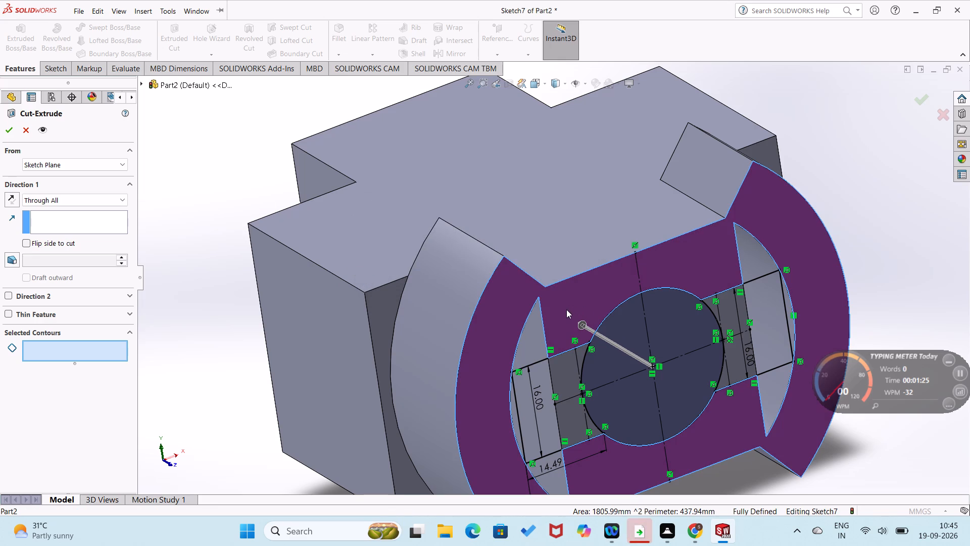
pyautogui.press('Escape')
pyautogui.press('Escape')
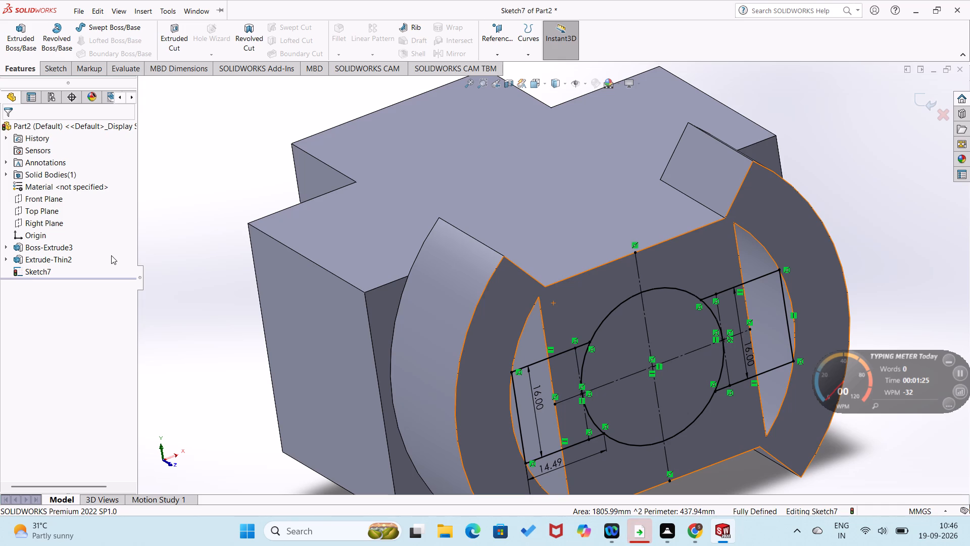
# Undo the sketch edits back through both side slots' lines and dimensions, leaving only the circle and its two centre lines.
pyautogui.hotkey('ctrl', 'z')
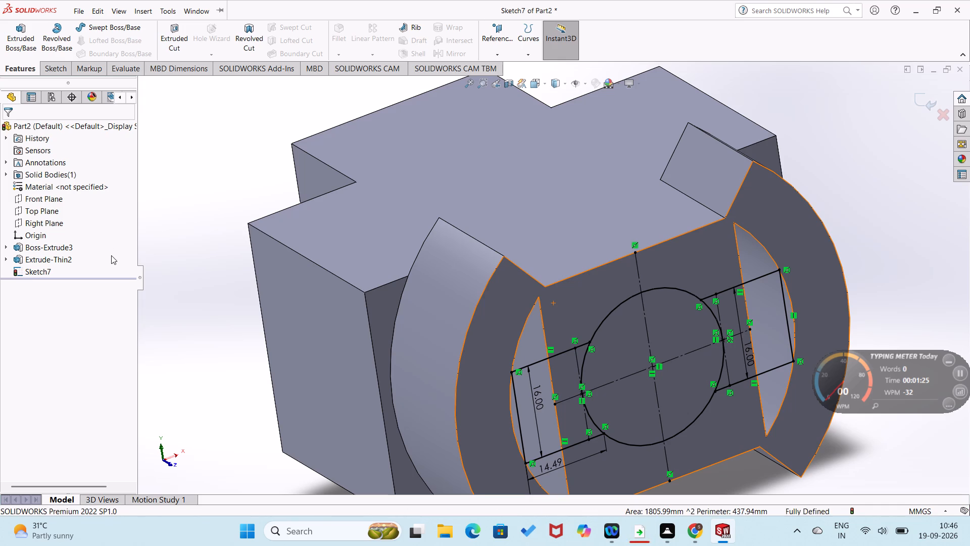
pyautogui.hotkey('ctrl', 'z')
pyautogui.hotkey('ctrl', 'z')
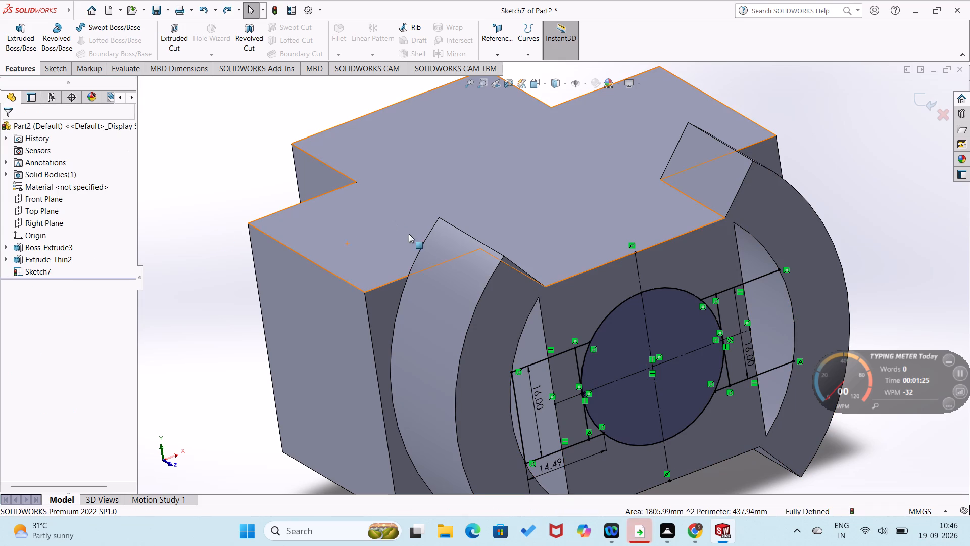
pyautogui.hotkey('ctrl', 'alt', '8')
pyautogui.hotkey('ctrl', '8')
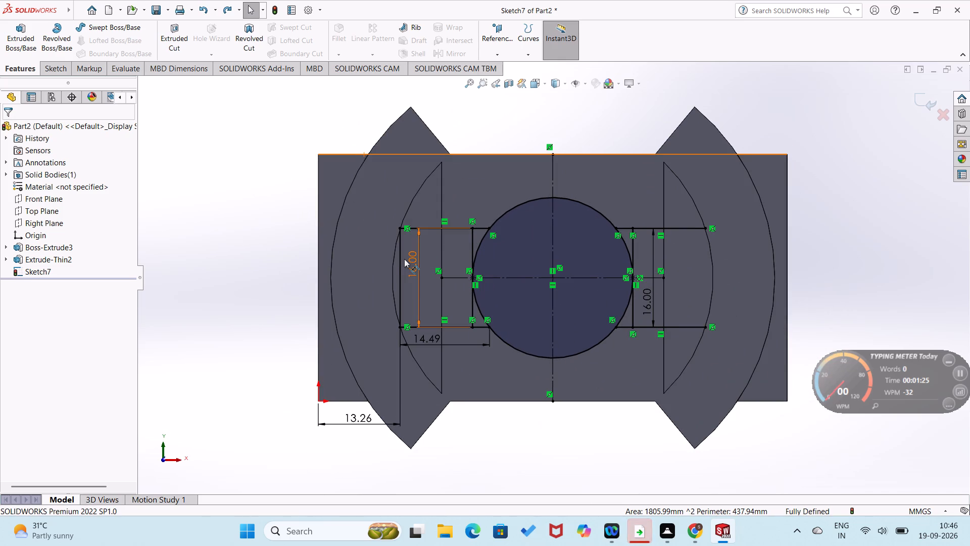
pyautogui.hotkey('ctrl', 'z')
pyautogui.hotkey('ctrl', 'z')
pyautogui.hotkey('ctrl', 'z')
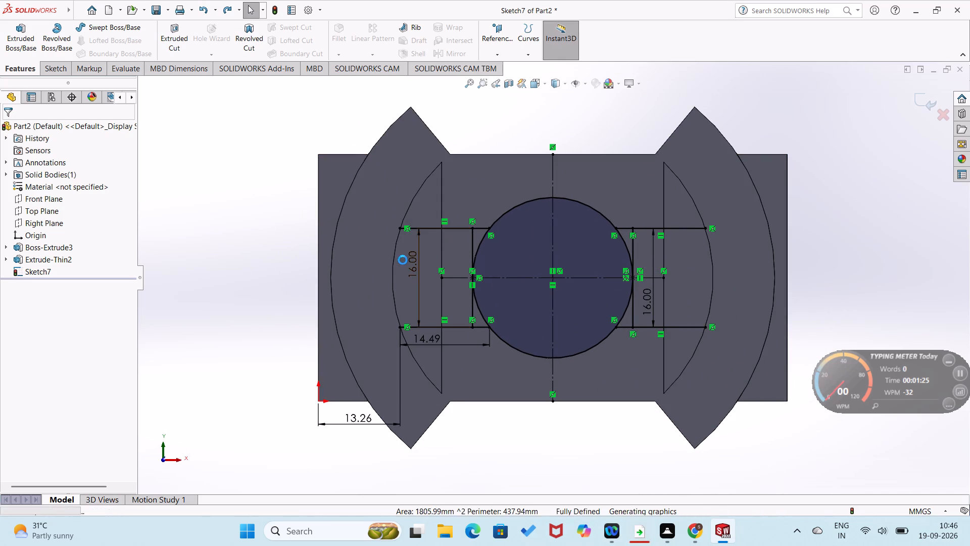
pyautogui.hotkey('ctrl', 'z')
pyautogui.hotkey('ctrl', 'z')
pyautogui.hotkey('ctrl', 'z')
pyautogui.hotkey('ctrl', 'z')
pyautogui.hotkey('ctrl', 'z')
pyautogui.press('z')
pyautogui.hotkey('ctrl', 'z')
pyautogui.hotkey('ctrl', 'z')
pyautogui.hotkey('ctrl', 'z')
pyautogui.hotkey('ctrl', 'z')
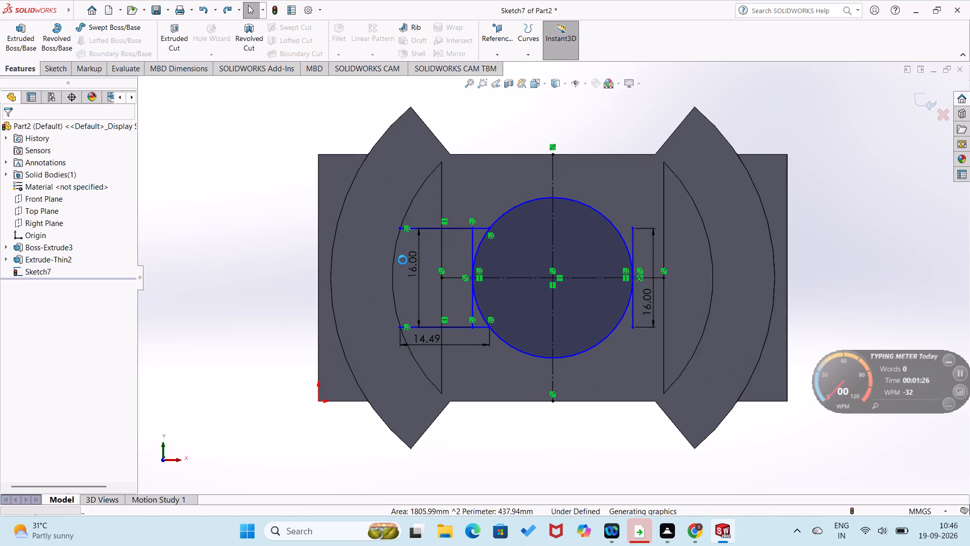
pyautogui.hotkey('ctrl', 'z')
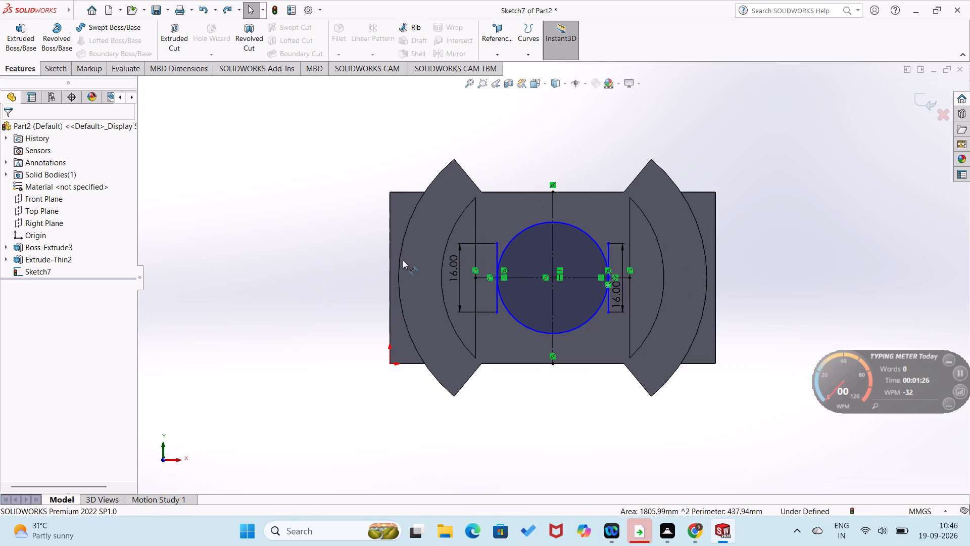
pyautogui.hotkey('ctrl', 'z')
pyautogui.hotkey('ctrl', 'z')
pyautogui.hotkey('ctrl', 'z')
pyautogui.hotkey('ctrl', 'z')
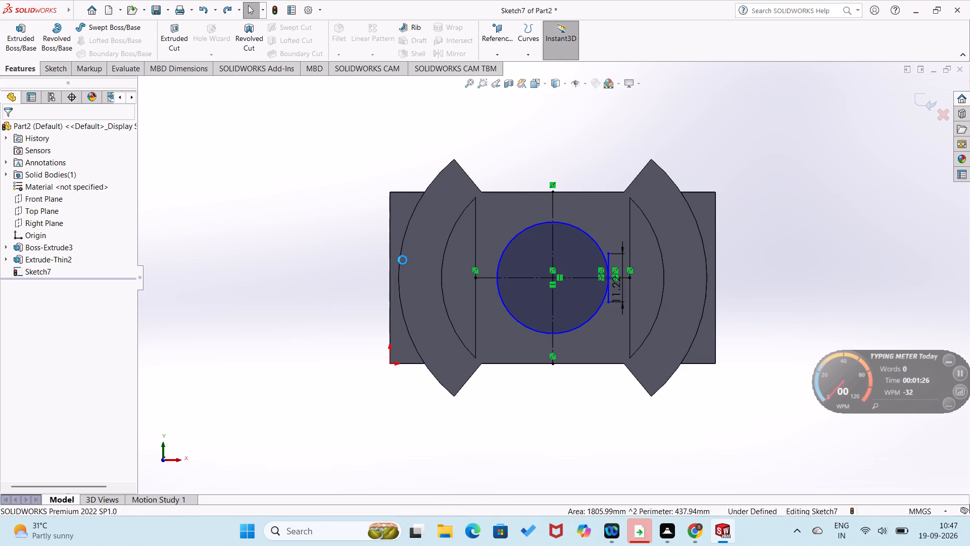
pyautogui.hotkey('ctrl', 'z')
pyautogui.hotkey('ctrl', 'z')
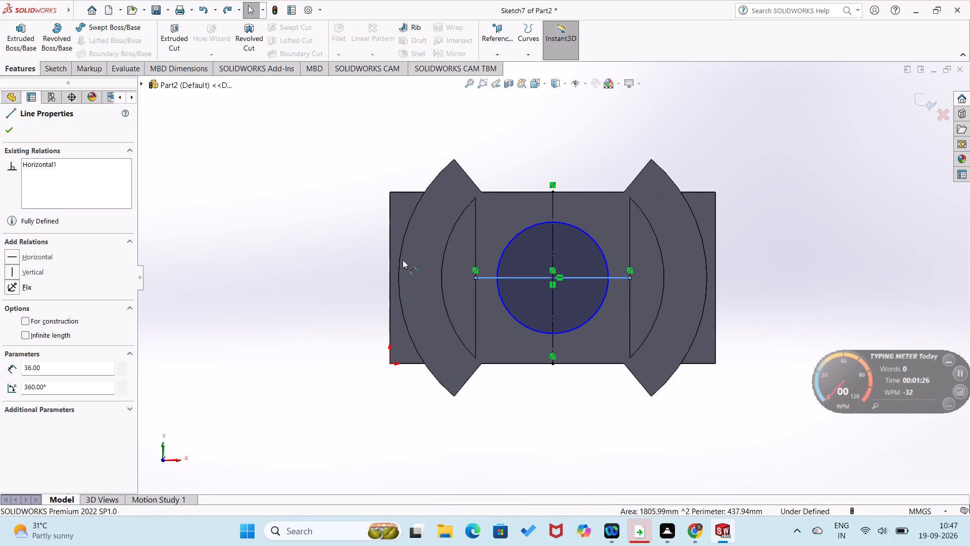
# Convert the horizontal centre line through the circle to construction geometry.
pyautogui.click(322, 225)
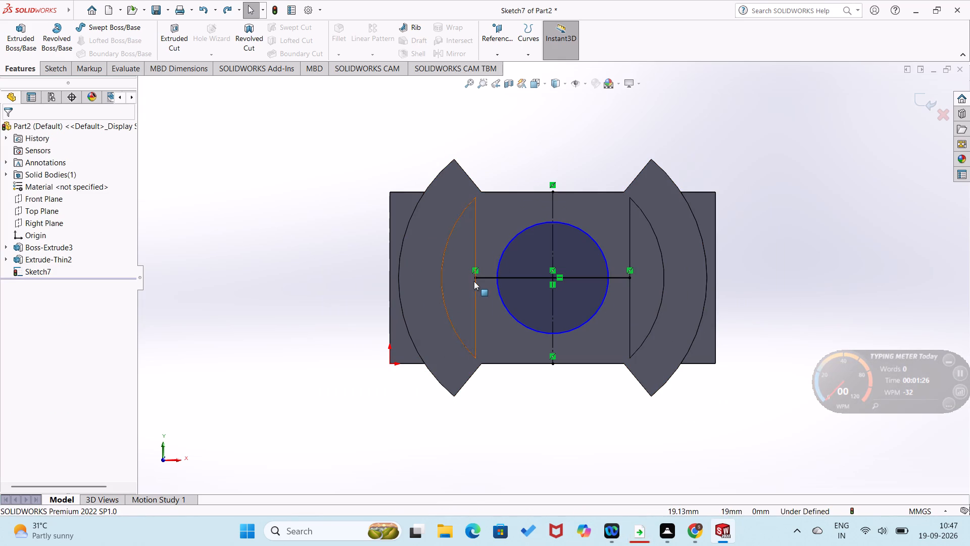
pyautogui.rightClick(476, 280)
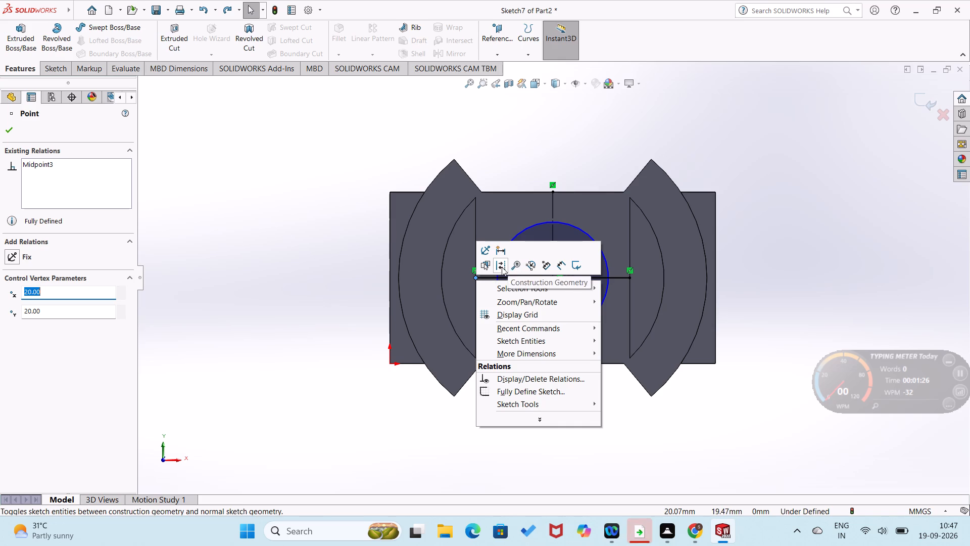
pyautogui.click(499, 267)
pyautogui.click(482, 278)
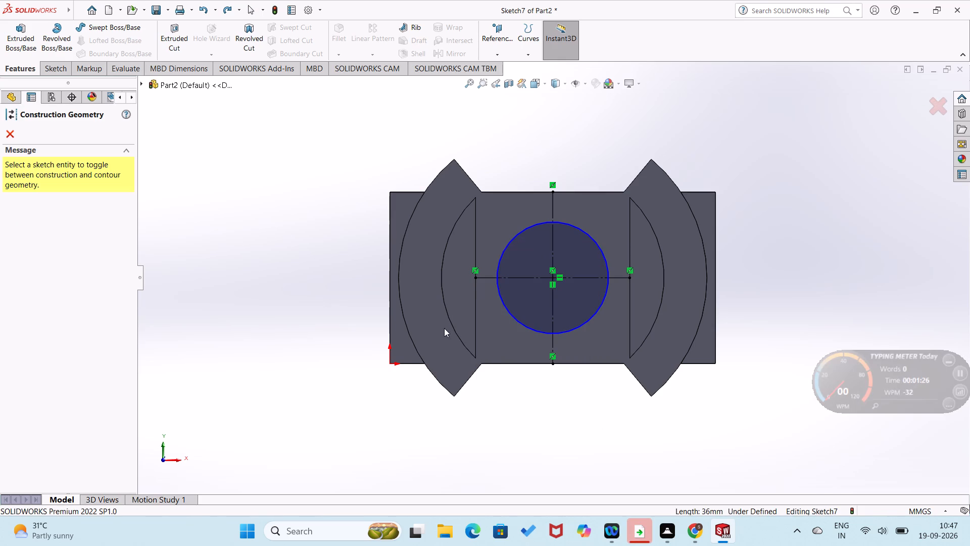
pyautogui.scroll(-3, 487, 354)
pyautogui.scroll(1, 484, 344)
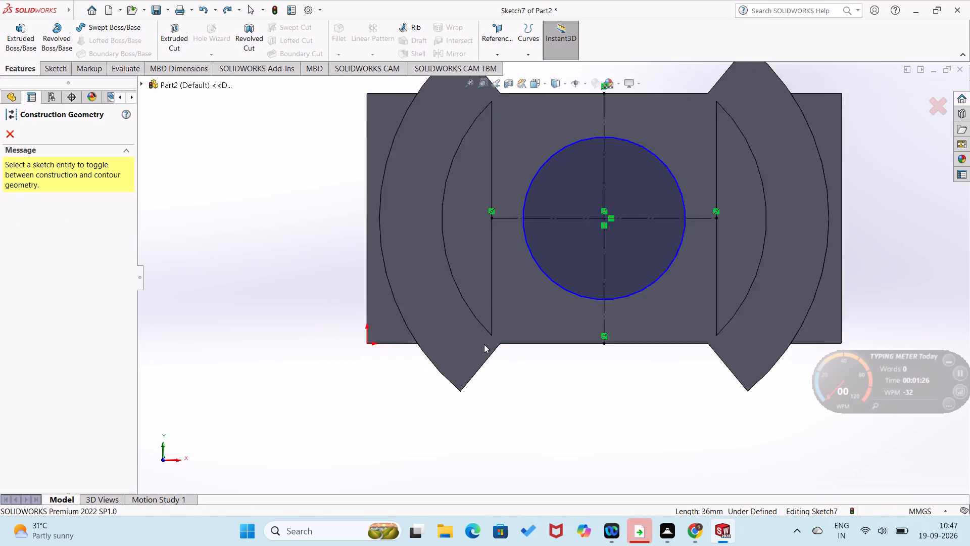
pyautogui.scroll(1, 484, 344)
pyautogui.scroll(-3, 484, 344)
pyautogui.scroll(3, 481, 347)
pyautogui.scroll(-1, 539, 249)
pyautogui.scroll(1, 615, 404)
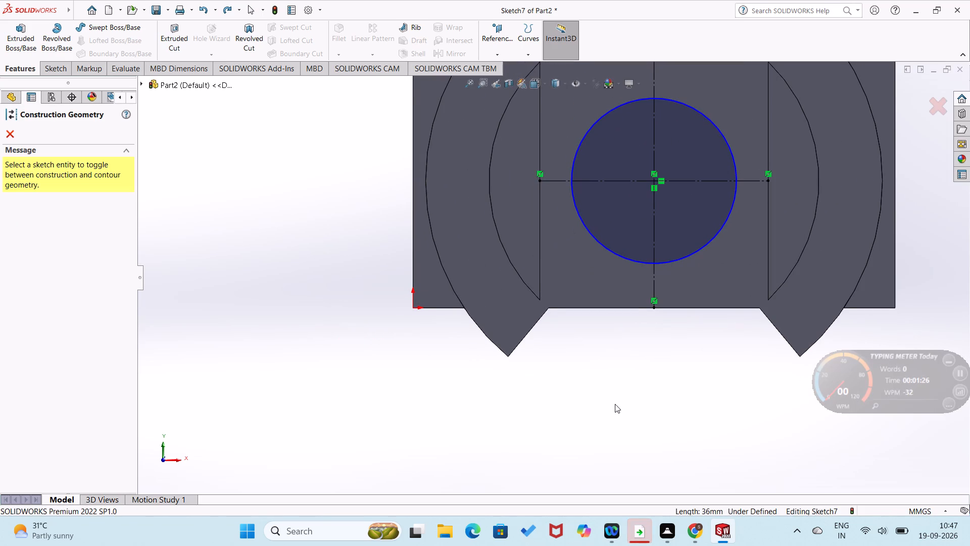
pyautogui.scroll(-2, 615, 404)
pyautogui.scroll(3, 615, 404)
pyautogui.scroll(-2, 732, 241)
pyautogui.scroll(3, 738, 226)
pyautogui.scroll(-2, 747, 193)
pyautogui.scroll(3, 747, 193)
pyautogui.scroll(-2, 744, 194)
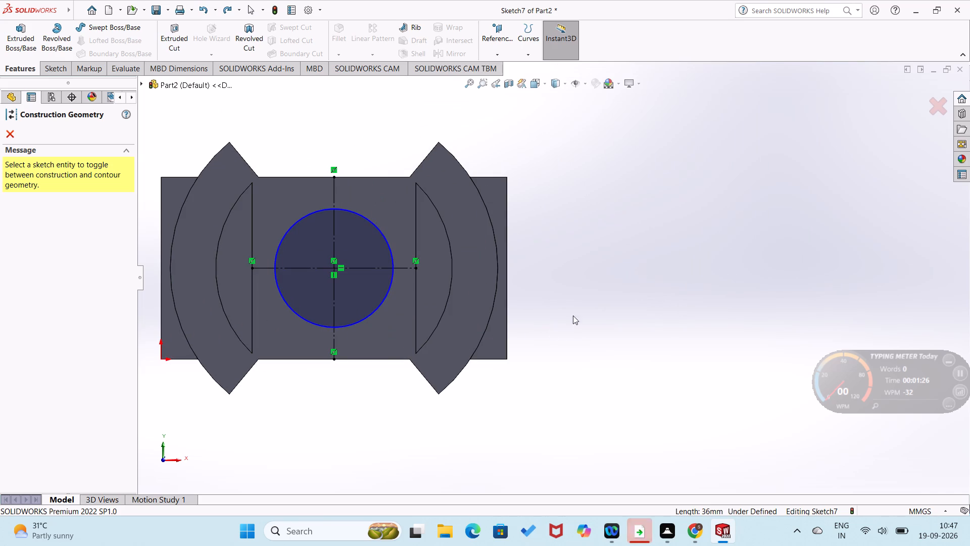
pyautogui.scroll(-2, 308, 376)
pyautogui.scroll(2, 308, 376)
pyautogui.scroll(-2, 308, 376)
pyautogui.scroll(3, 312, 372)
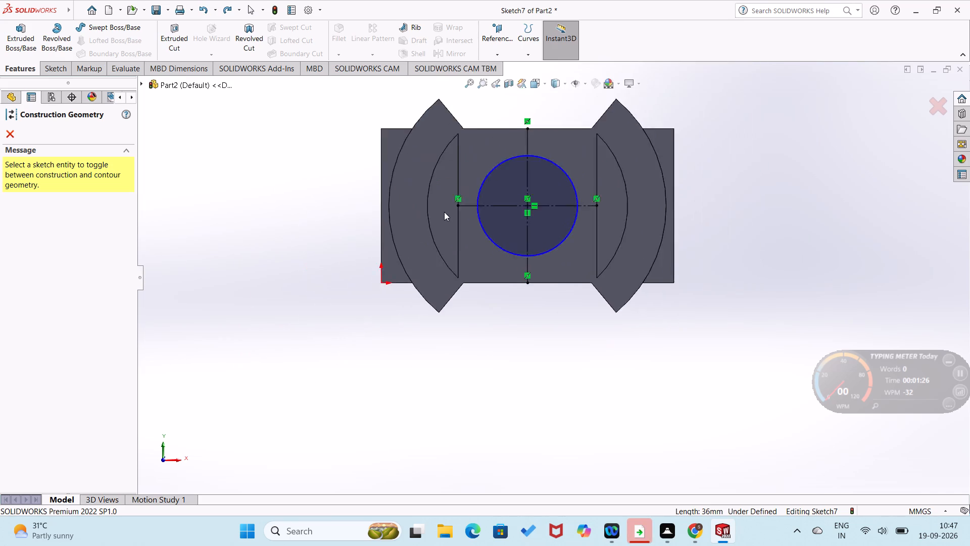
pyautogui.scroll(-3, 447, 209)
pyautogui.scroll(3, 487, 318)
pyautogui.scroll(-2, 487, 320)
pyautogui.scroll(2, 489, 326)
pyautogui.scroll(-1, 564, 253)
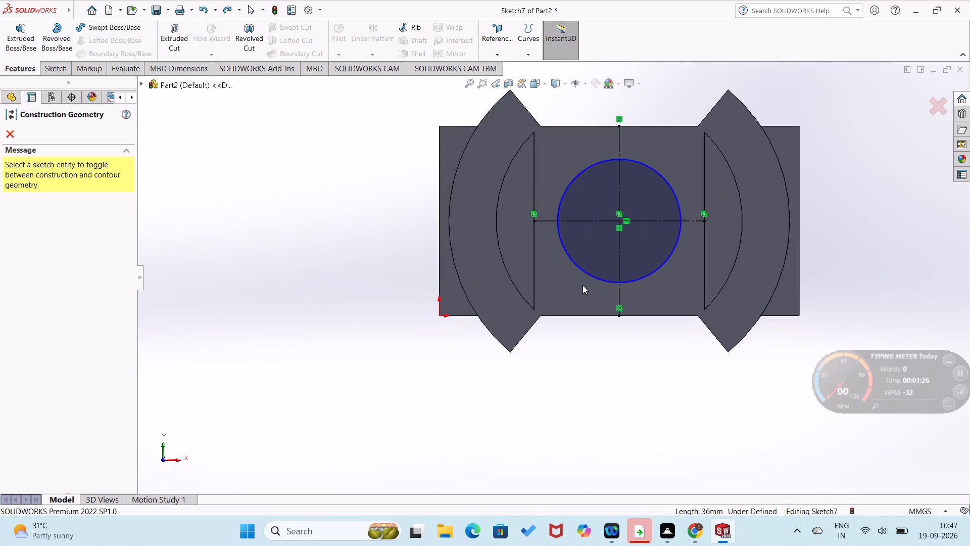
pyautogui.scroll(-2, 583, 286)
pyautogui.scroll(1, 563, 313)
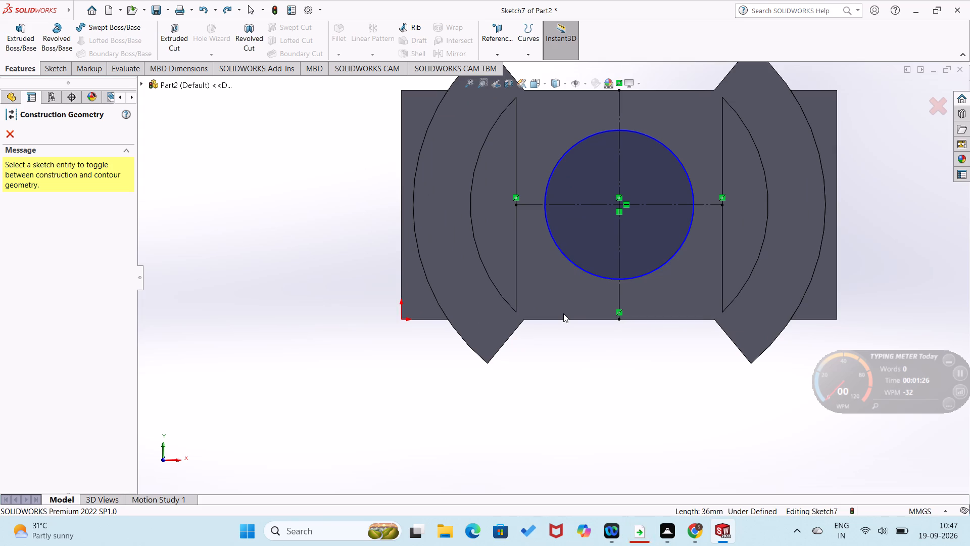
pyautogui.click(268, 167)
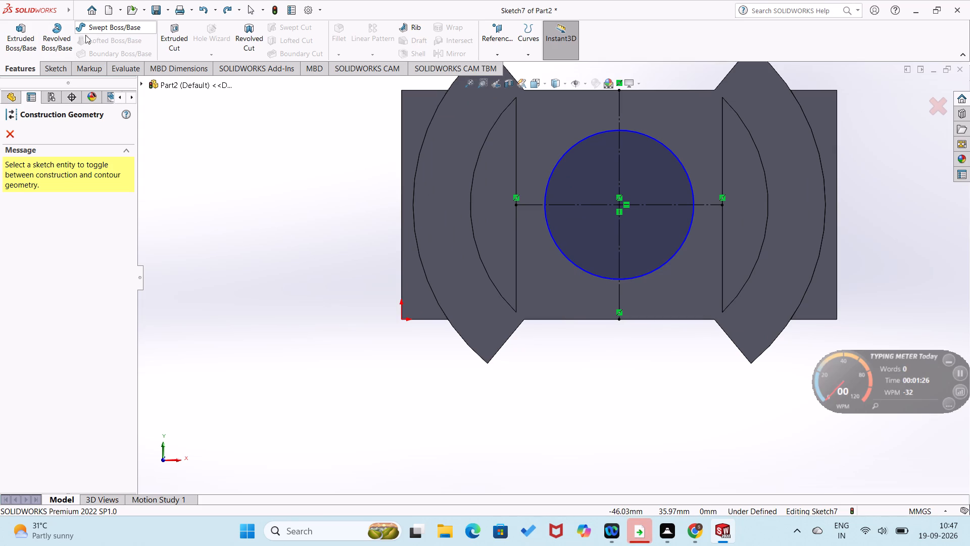
# Draw a vertical midpoint line centred on the circle's left quadrant point, extending about 10 mm above and below it.
pyautogui.click(69, 70)
pyautogui.click(94, 31)
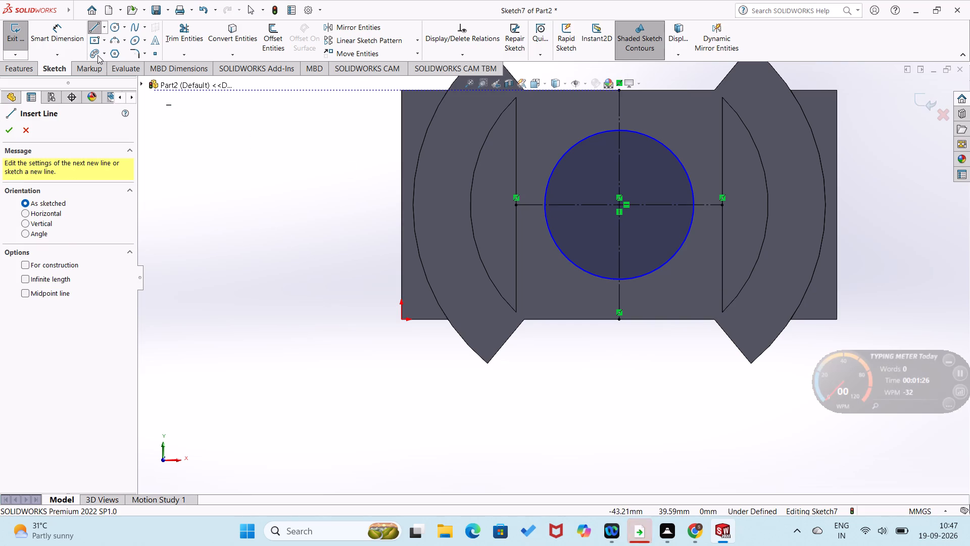
pyautogui.click(103, 31)
pyautogui.click(111, 66)
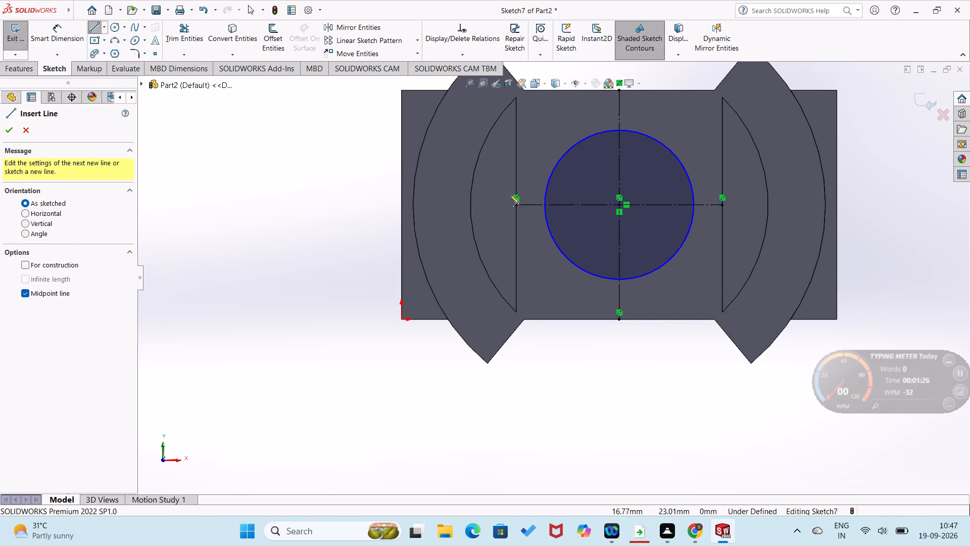
pyautogui.click(546, 204)
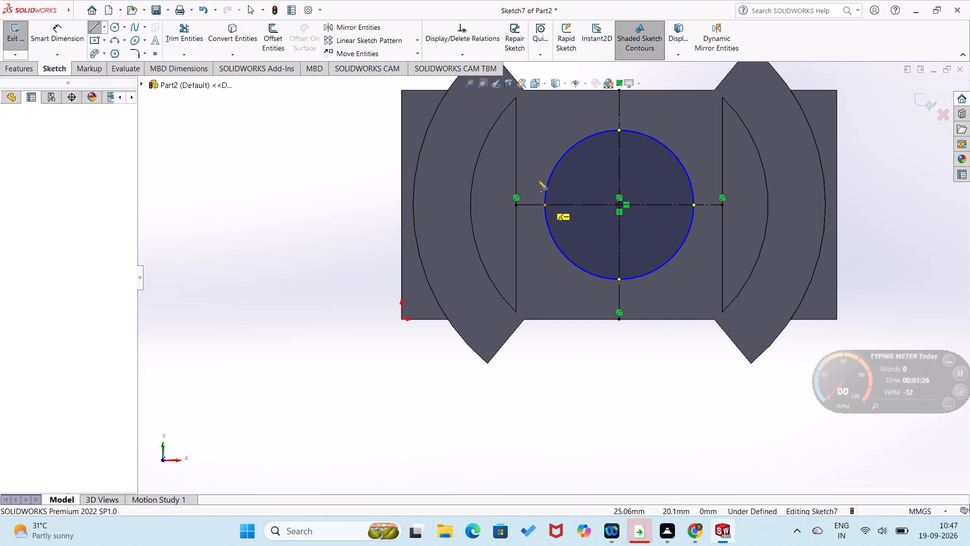
pyautogui.click(543, 147)
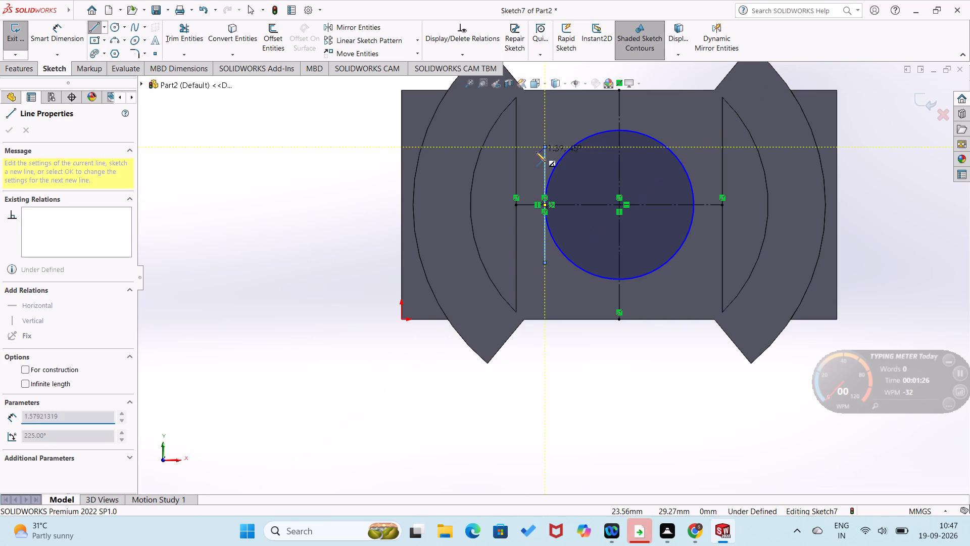
# Draw a vertical line about 20.13 mm long along the circle's left tangent line, from its lower end to its upper end.
pyautogui.press('Escape')
pyautogui.moveTo(365, 201); pyautogui.dragTo(355, 205, button='right')
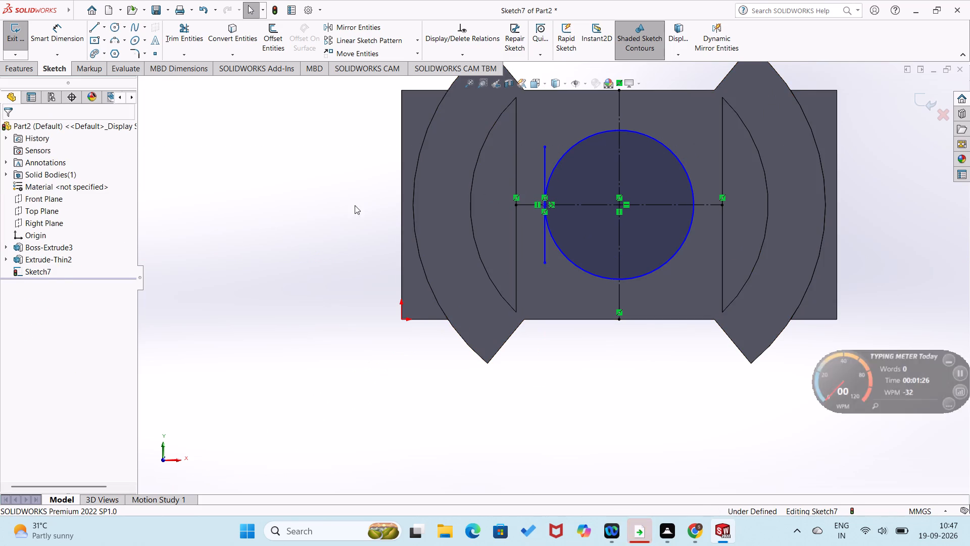
pyautogui.moveTo(355, 205); pyautogui.dragTo(214, 229, button='right')
pyautogui.click(545, 262)
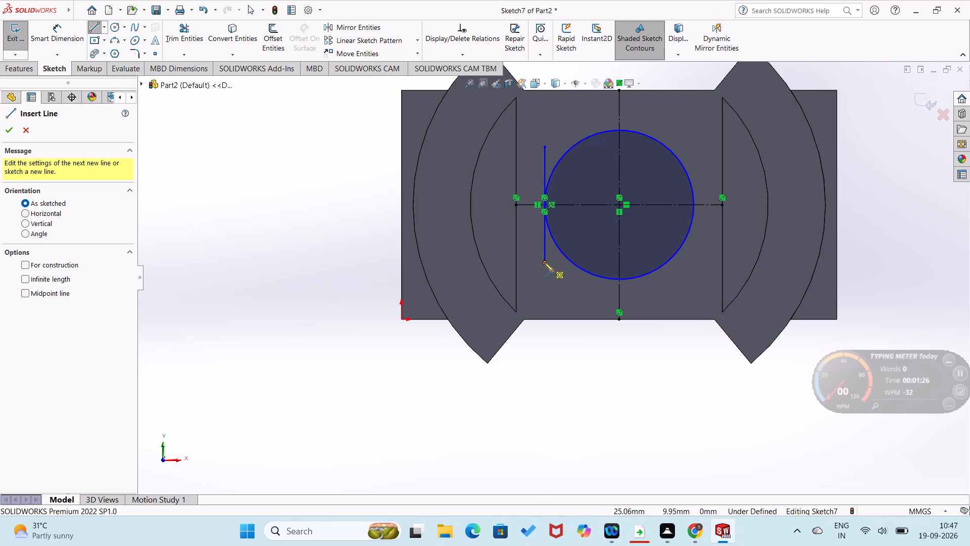
pyautogui.click(544, 147)
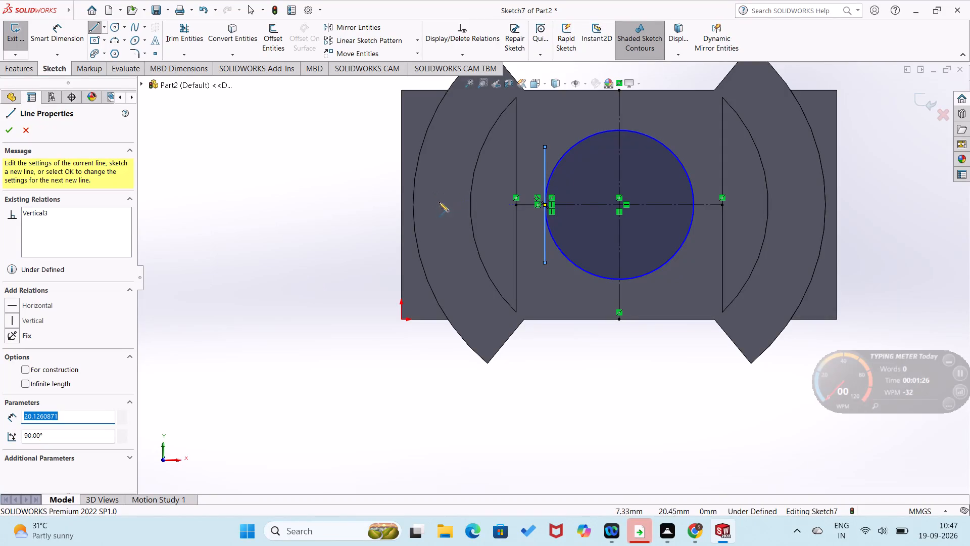
pyautogui.press('Escape')
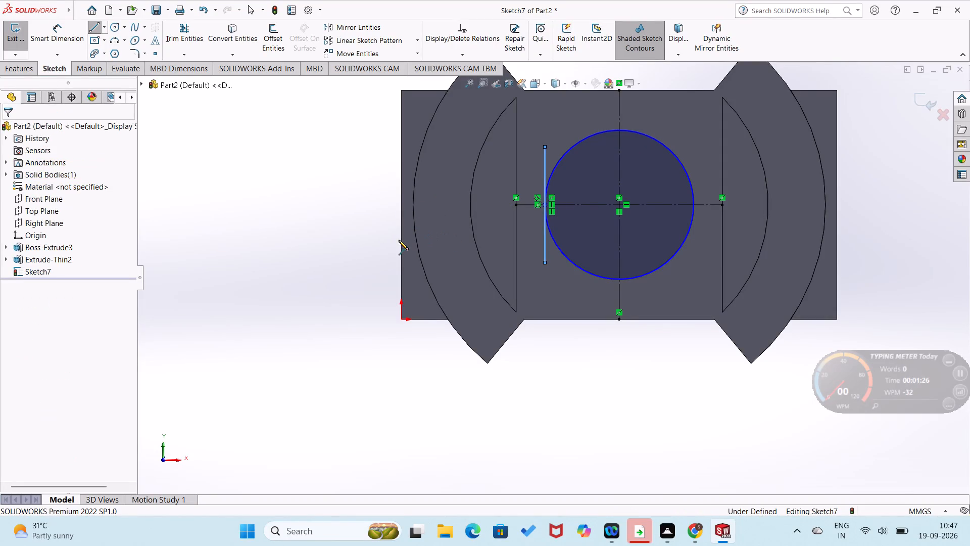
# Dimension the vertical line at the circle's left side to a length of 16 mm.
pyautogui.moveTo(322, 250); pyautogui.dragTo(357, 154, button='right')
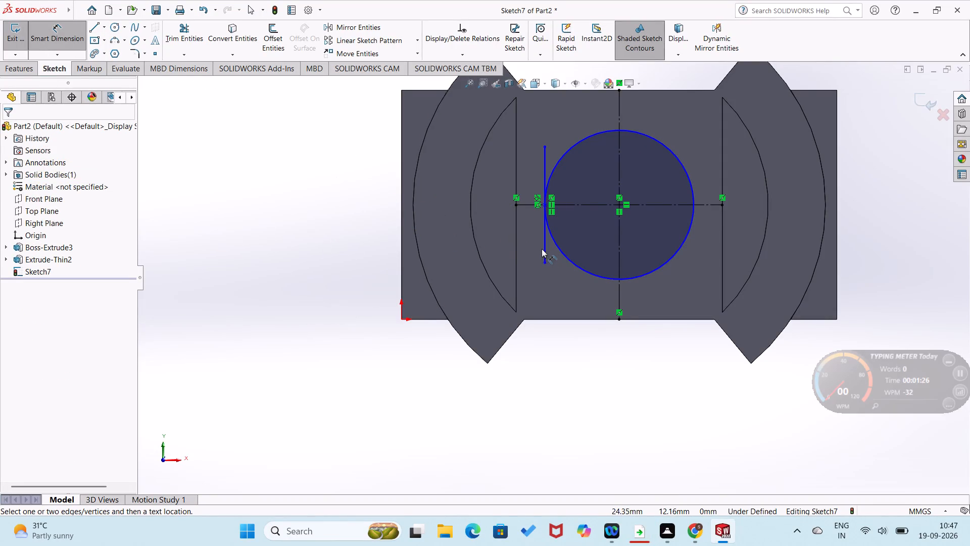
pyautogui.click(545, 248)
pyautogui.click(496, 247)
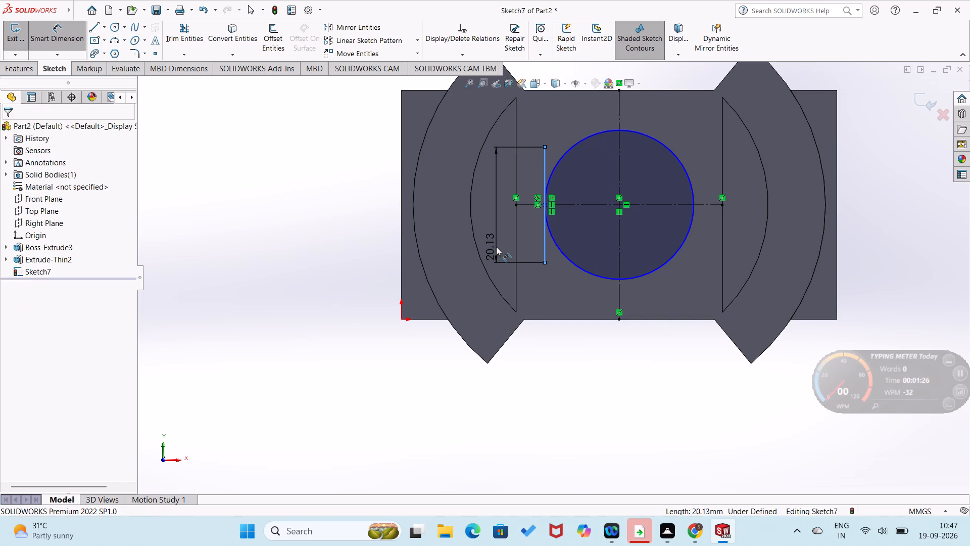
pyautogui.write('16')
pyautogui.press('Return')
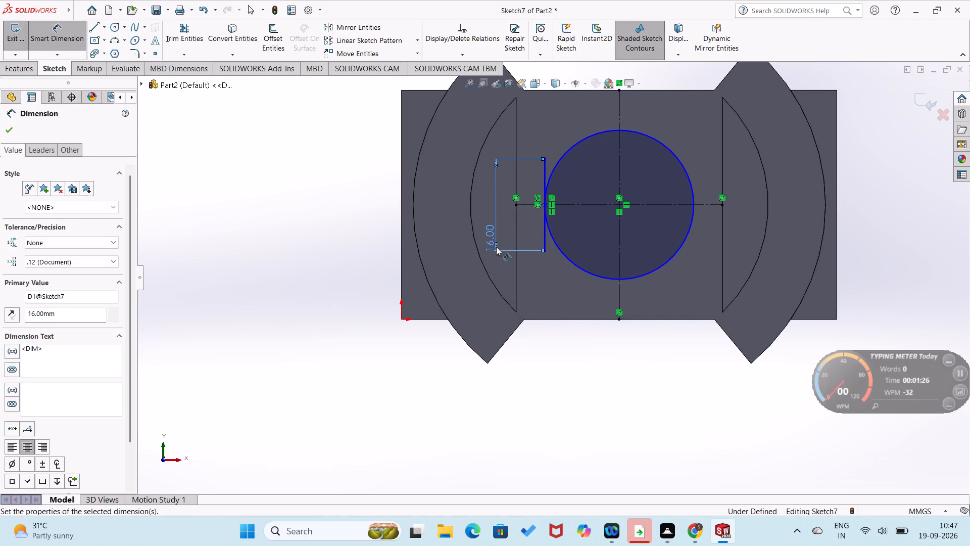
pyautogui.click(293, 271)
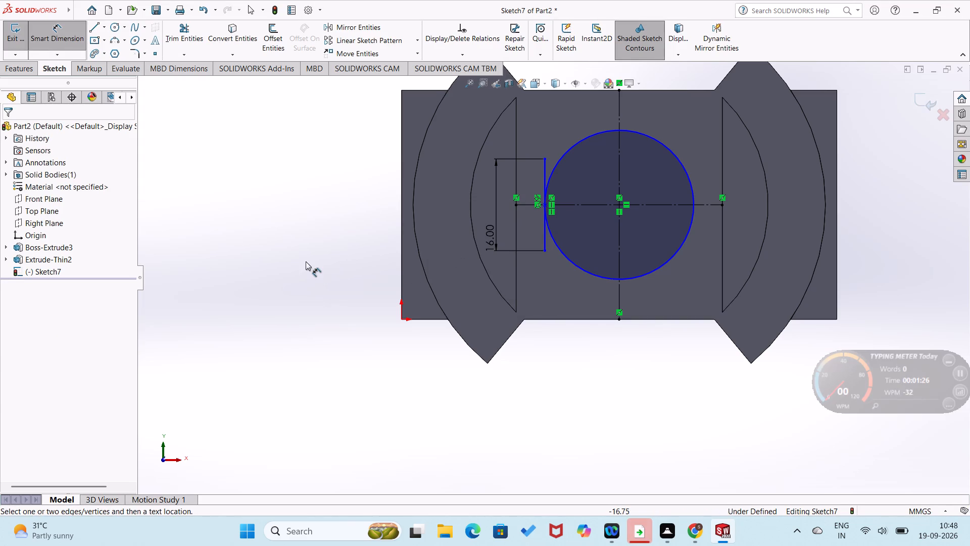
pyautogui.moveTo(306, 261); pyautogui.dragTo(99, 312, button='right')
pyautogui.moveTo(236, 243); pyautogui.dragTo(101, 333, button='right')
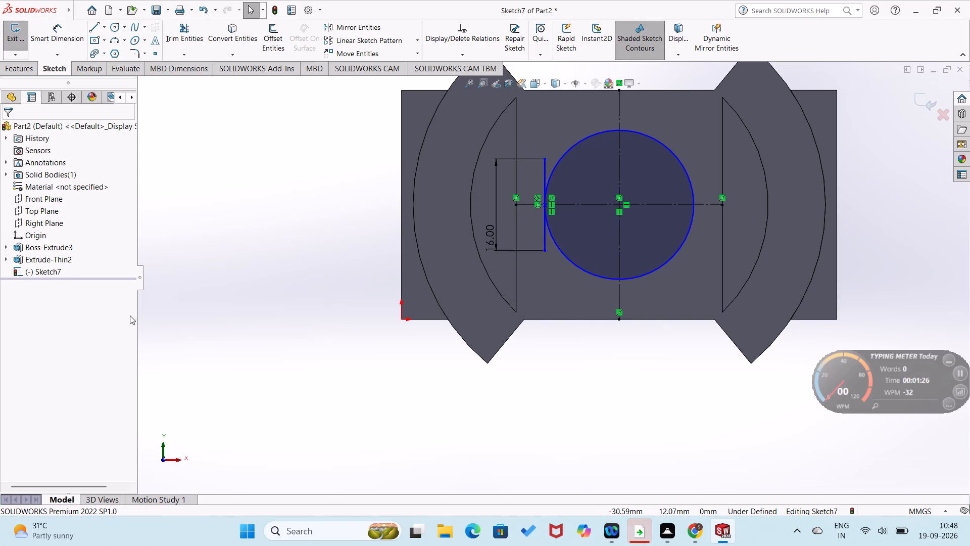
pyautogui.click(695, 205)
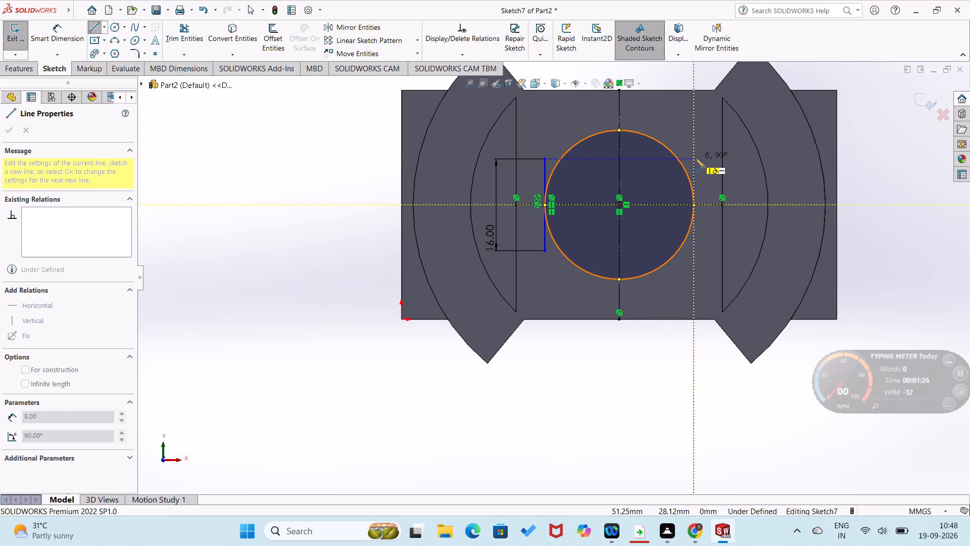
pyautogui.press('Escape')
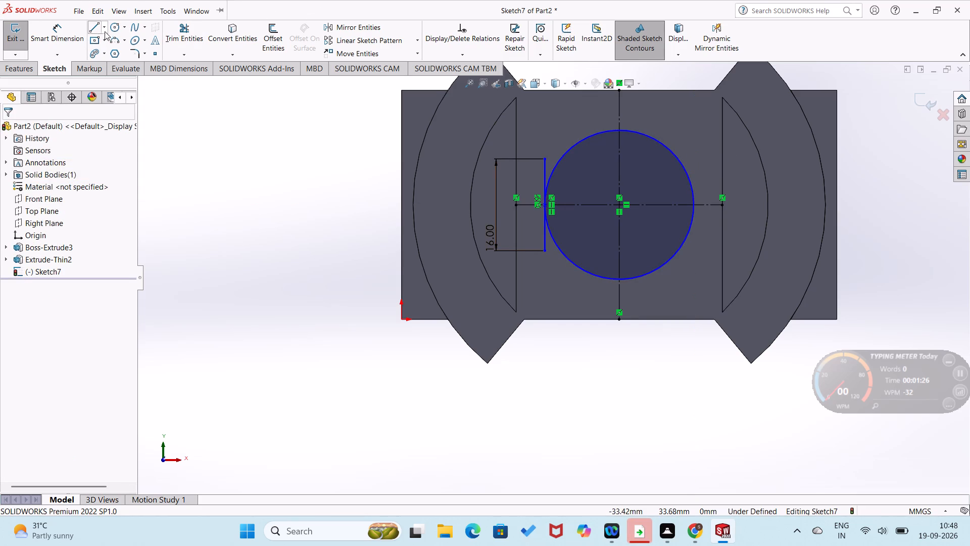
# Draw a vertical midpoint line centred on the circle's right quadrant point, extending 8 mm above and below it.
pyautogui.click(106, 28)
pyautogui.click(110, 62)
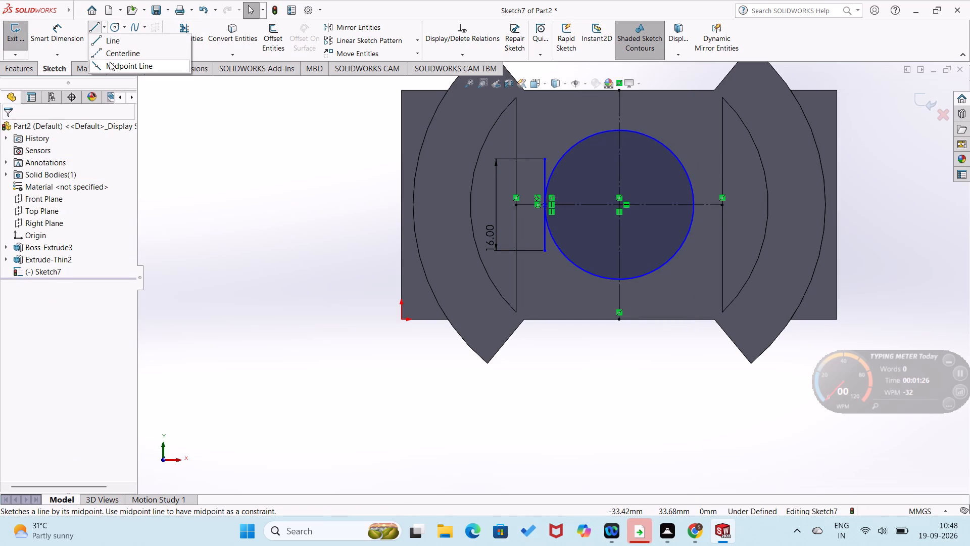
pyautogui.click(694, 205)
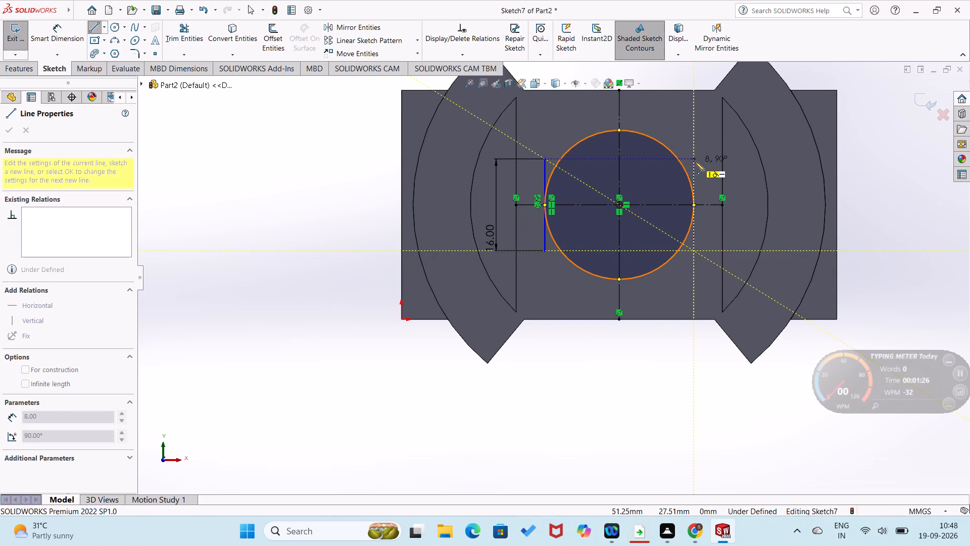
pyautogui.click(695, 158)
pyautogui.moveTo(697, 162); pyautogui.dragTo(585, 214, button='right')
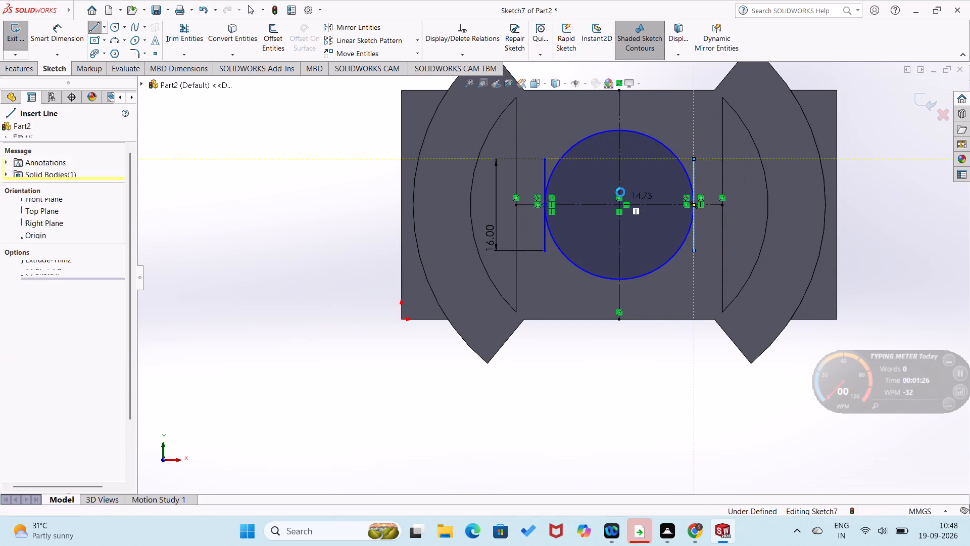
# Add a 16 mm length dimension to the vertical line at the circle's right side.
pyautogui.moveTo(359, 239); pyautogui.dragTo(362, 103, button='right')
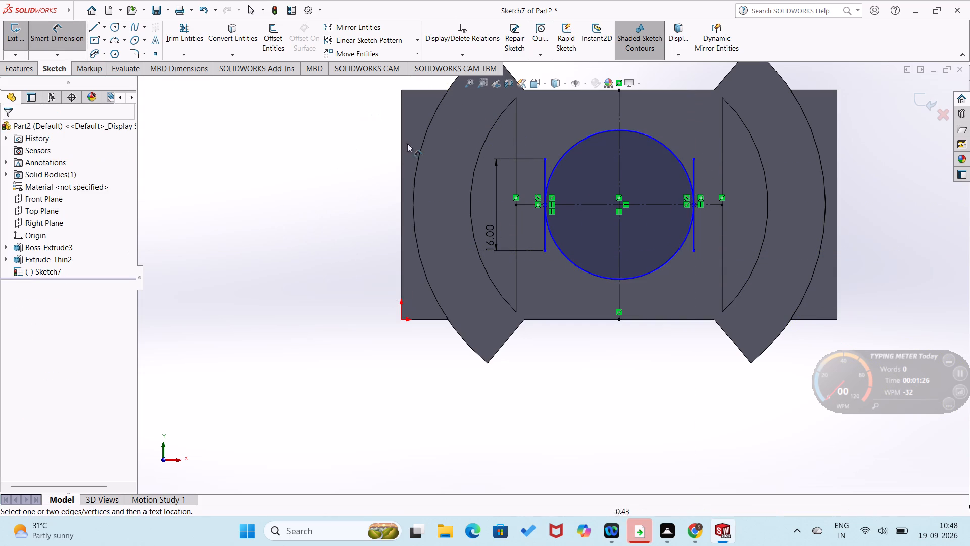
pyautogui.click(692, 230)
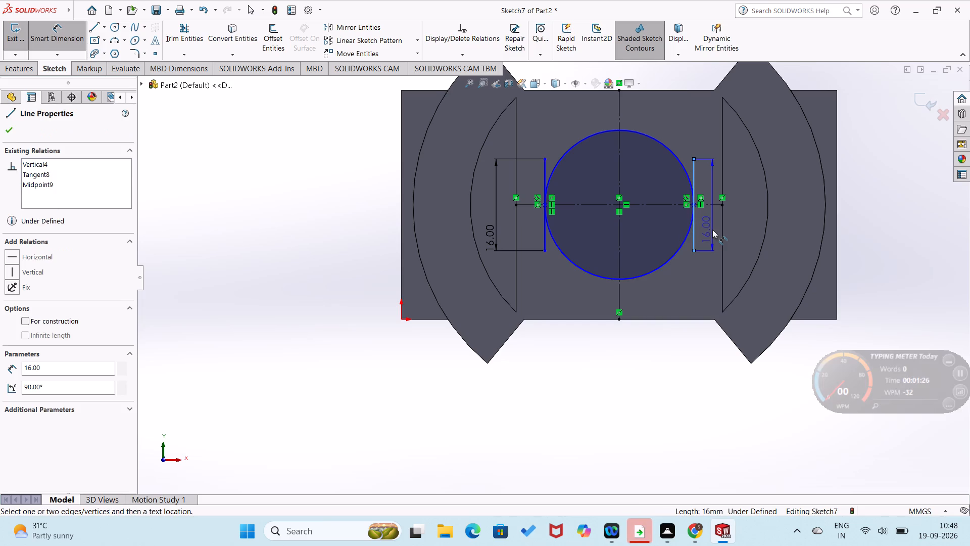
pyautogui.click(712, 230)
pyautogui.press('Escape')
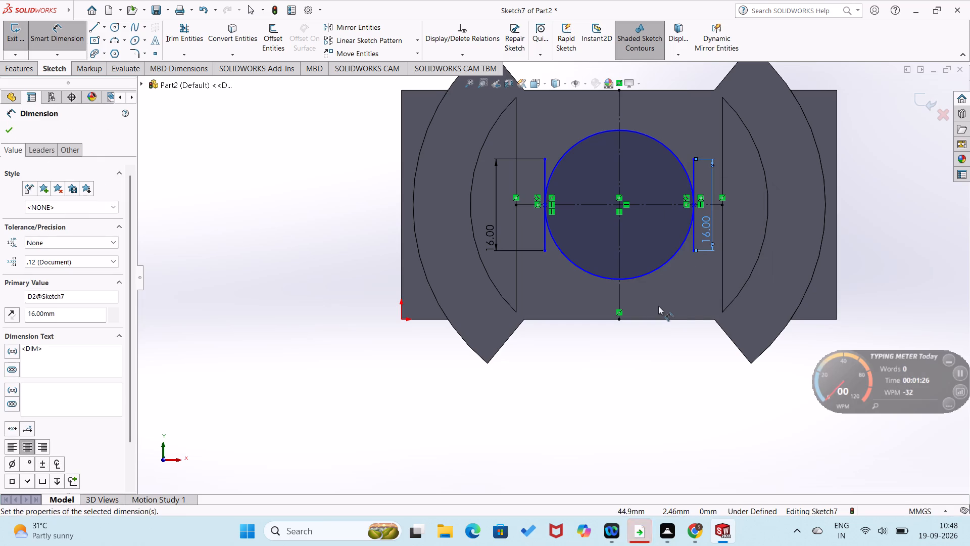
pyautogui.press('Escape')
pyautogui.press('Escape')
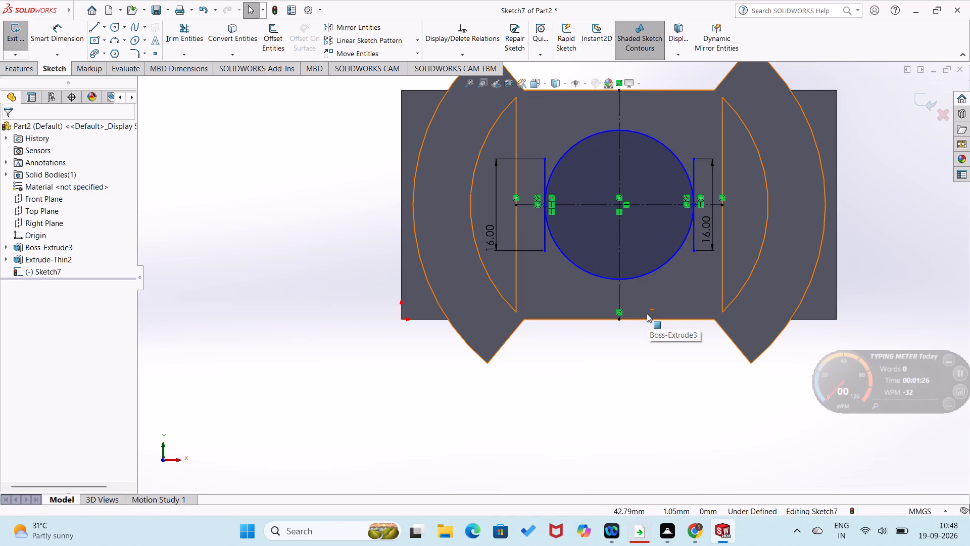
pyautogui.press('Escape')
# Undo the last sketch edit.
pyautogui.click(613, 347)
pyautogui.click(613, 347)
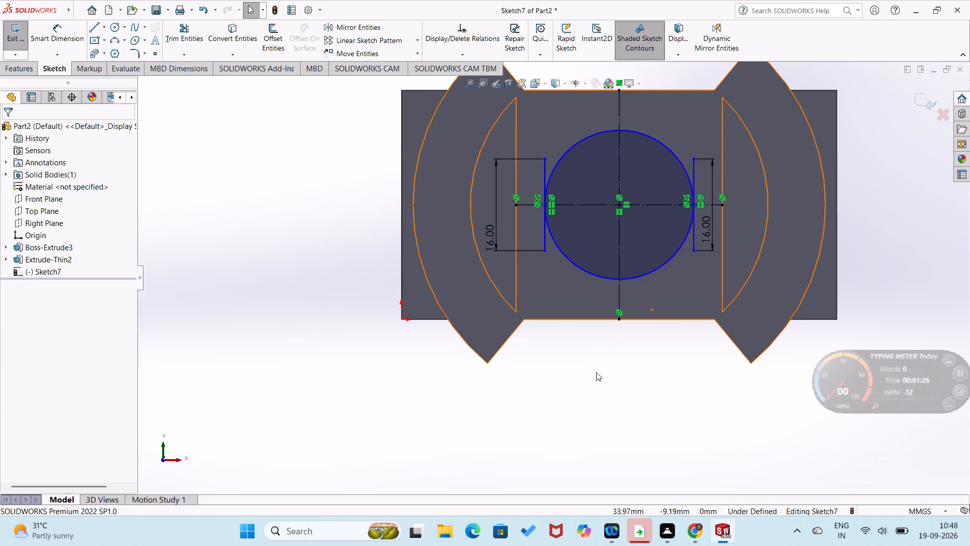
pyautogui.click(596, 372)
pyautogui.press('Escape')
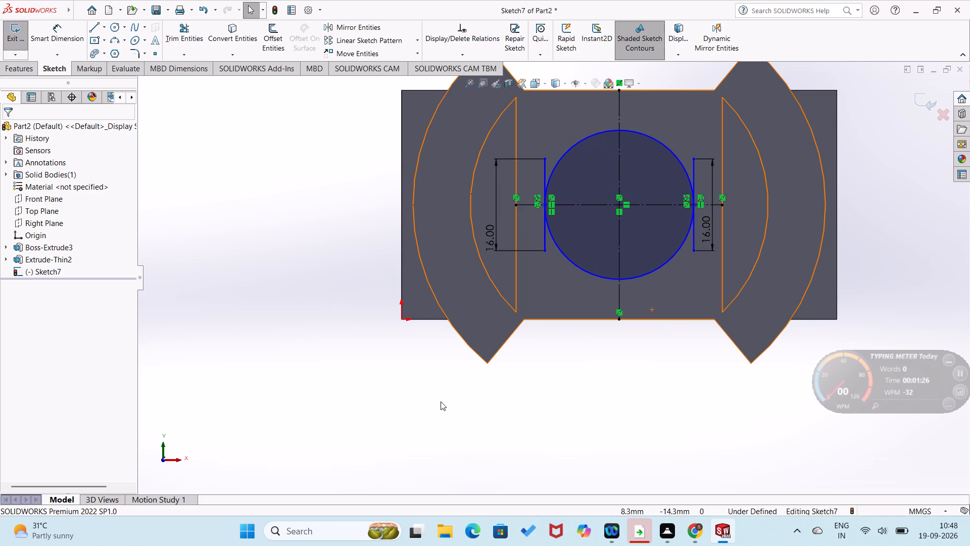
pyautogui.click(380, 390)
pyautogui.press('Escape')
pyautogui.hotkey('ctrl', 'z')
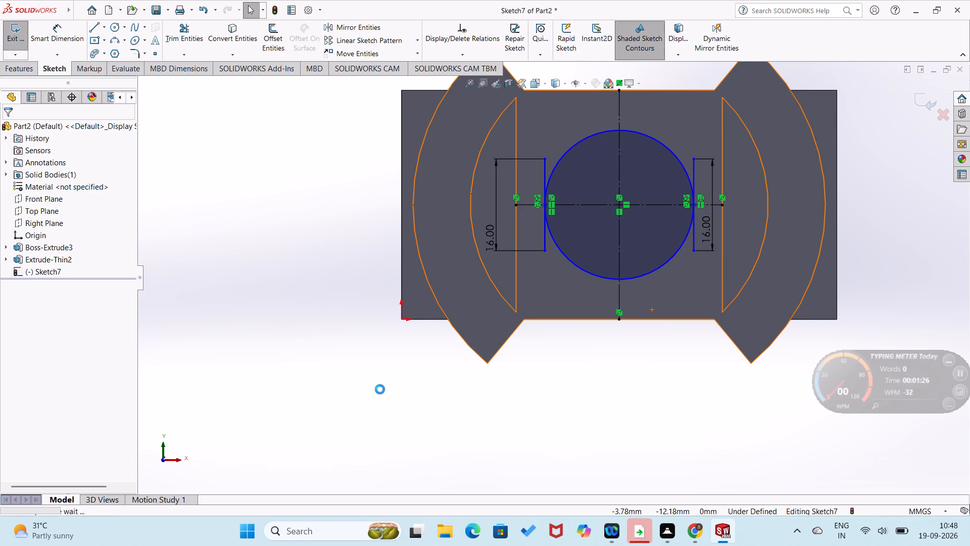
pyautogui.click(286, 406)
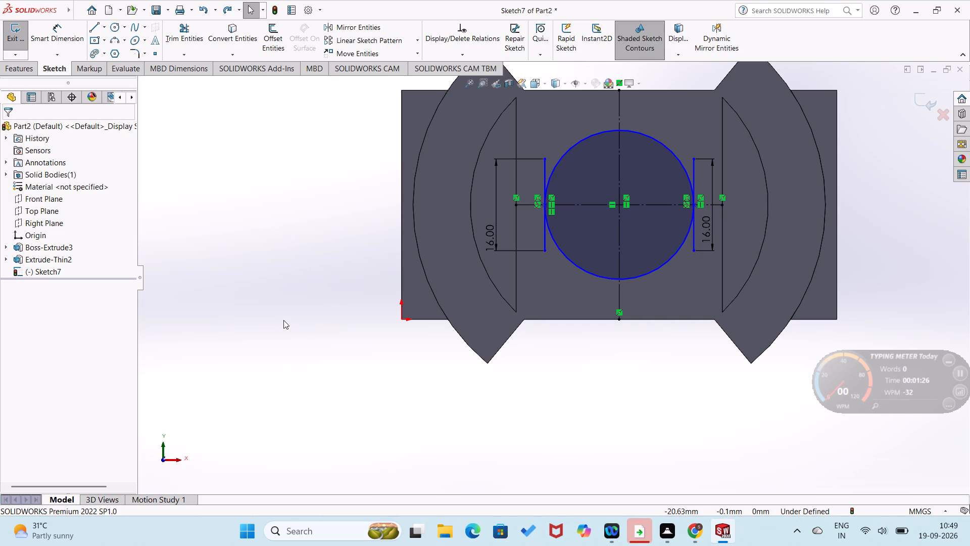
# Dimension the centre circle with a diameter of 26 mm.
pyautogui.moveTo(527, 450); pyautogui.dragTo(557, 361, button='right')
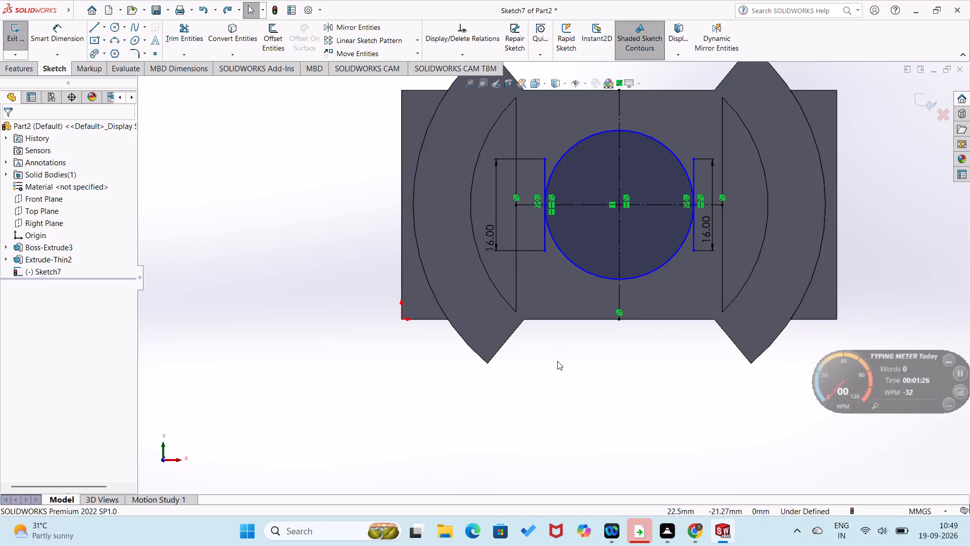
pyautogui.moveTo(557, 361); pyautogui.dragTo(563, 342, button='right')
pyautogui.click(671, 257)
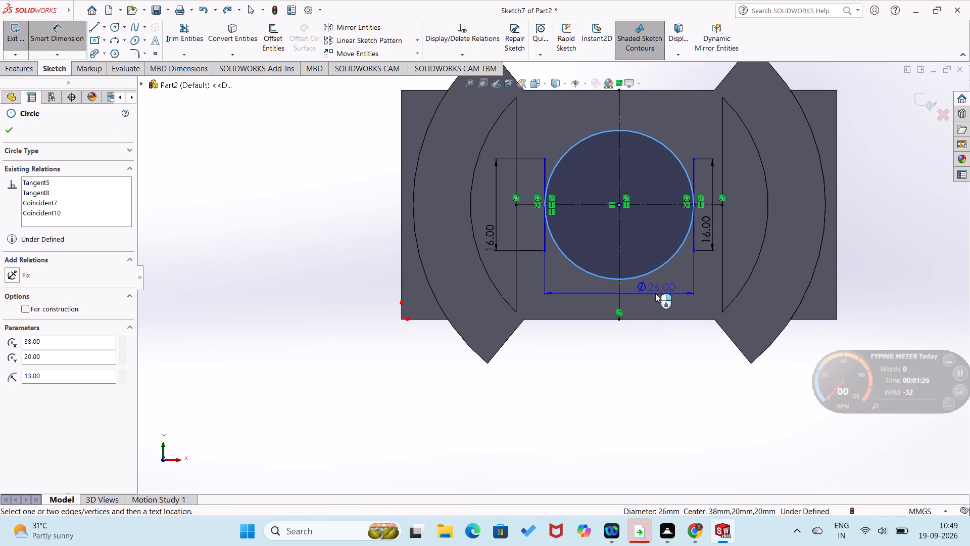
pyautogui.click(655, 293)
pyautogui.click(619, 393)
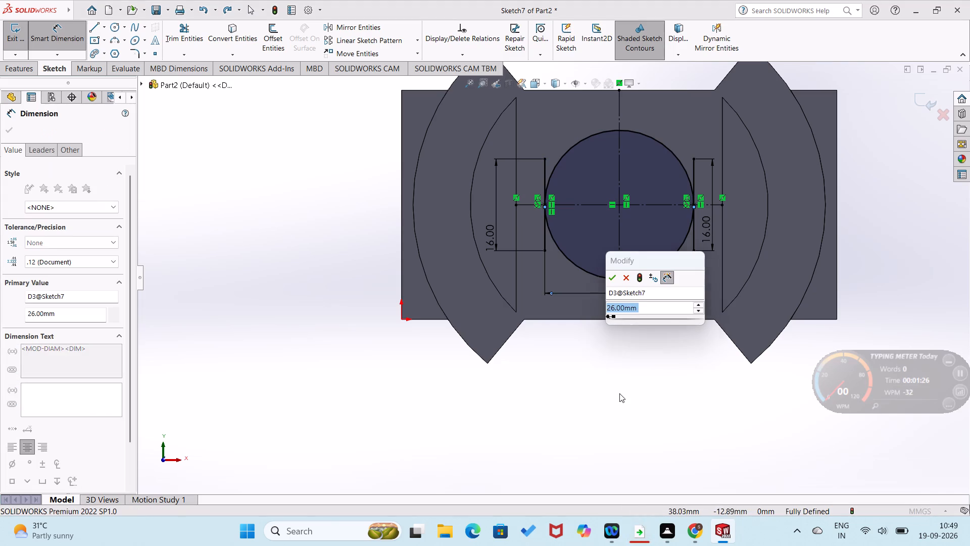
pyautogui.click(612, 271)
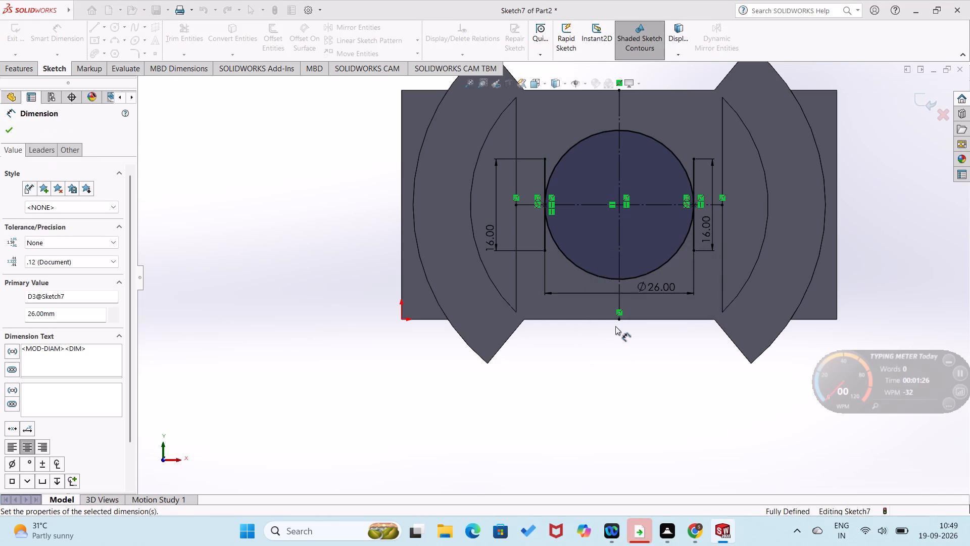
pyautogui.click(603, 395)
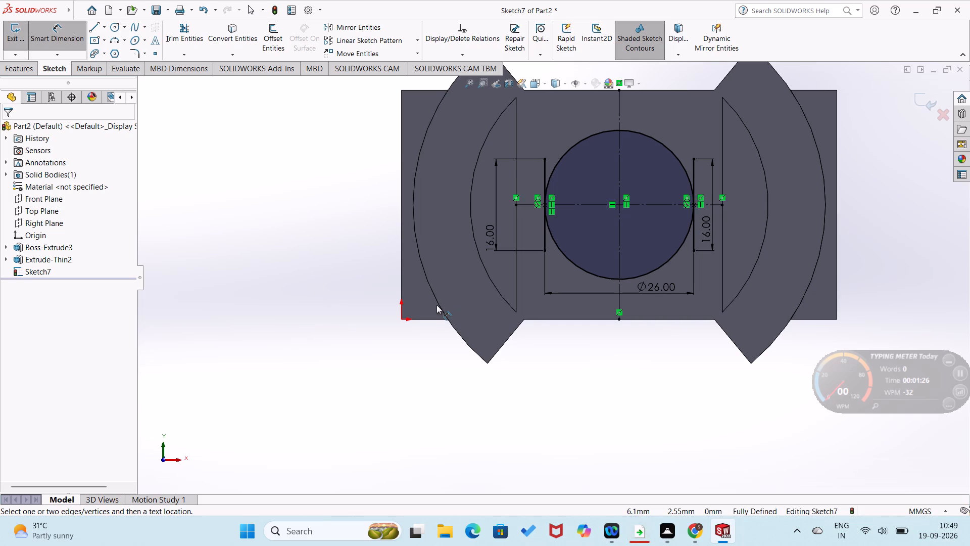
# Draw horizontal lines about 11.7 mm long from the left vertical line's lower and upper ends to the left arm's inner curved edge.
pyautogui.moveTo(347, 253); pyautogui.dragTo(246, 281, button='right')
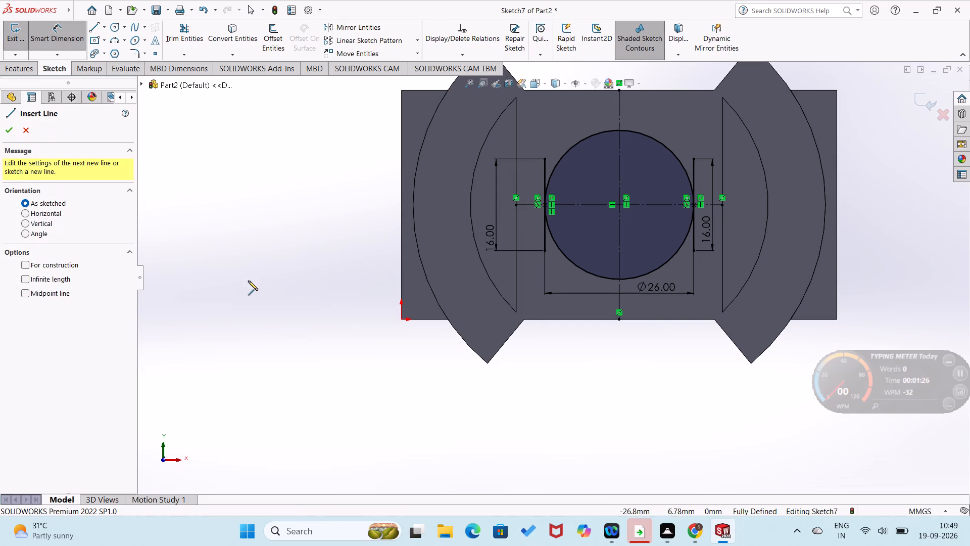
pyautogui.click(545, 251)
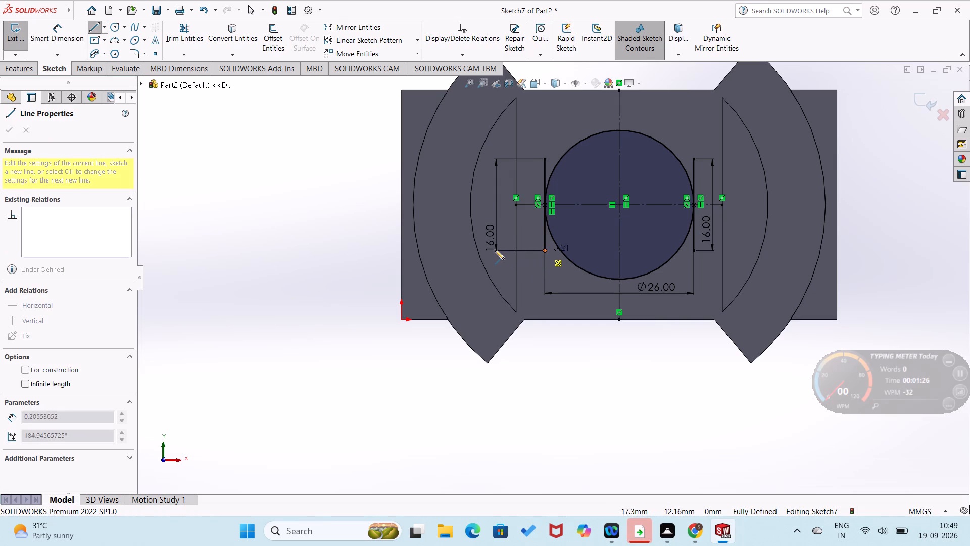
pyautogui.click(477, 250)
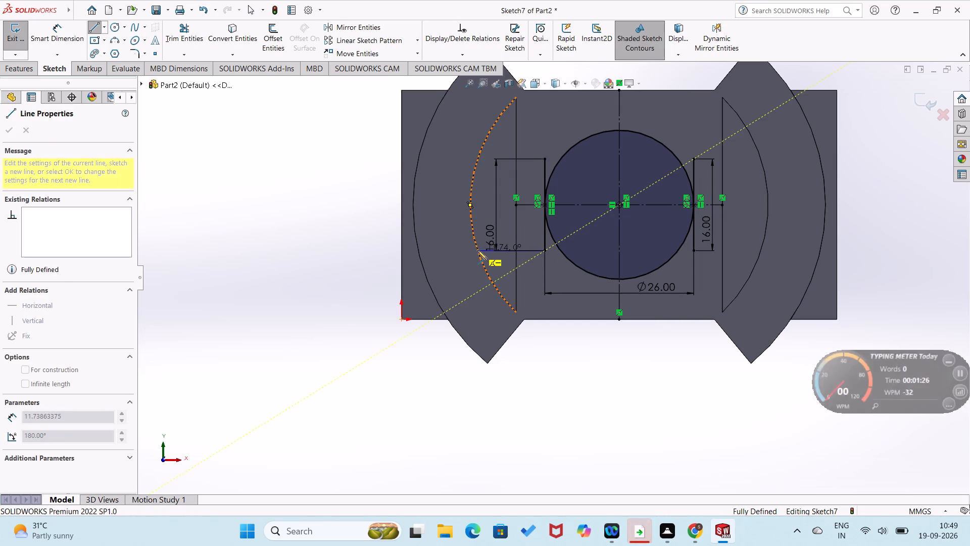
pyautogui.press('Escape')
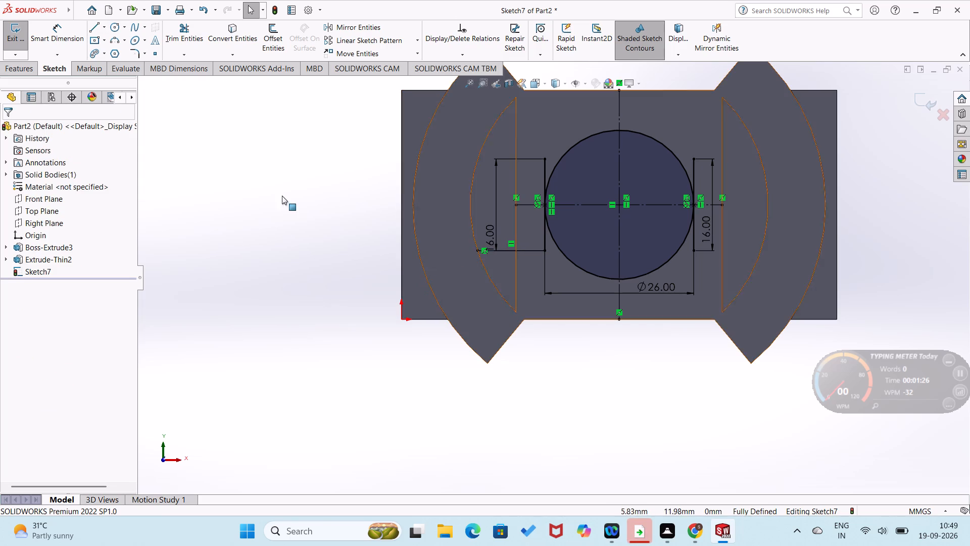
pyautogui.moveTo(279, 162); pyautogui.dragTo(112, 236, button='right')
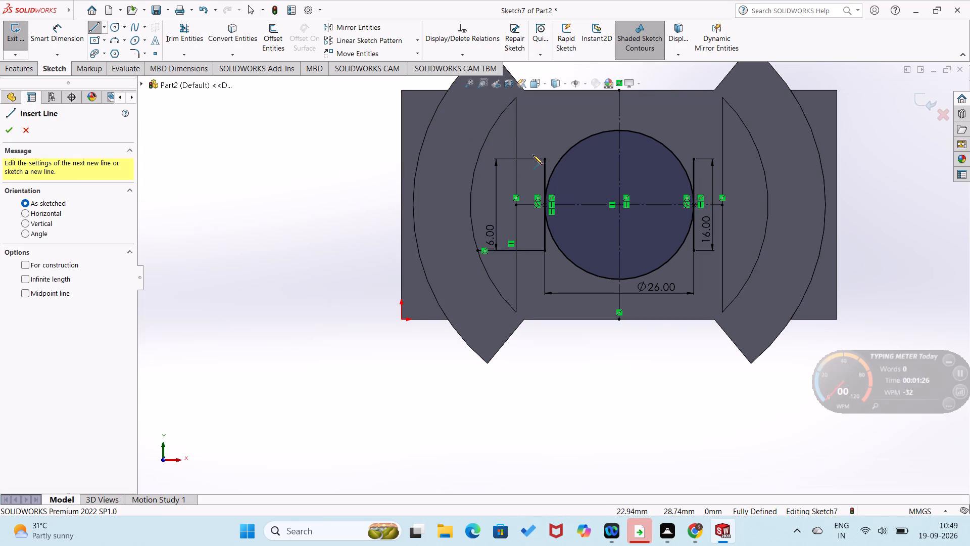
pyautogui.click(545, 158)
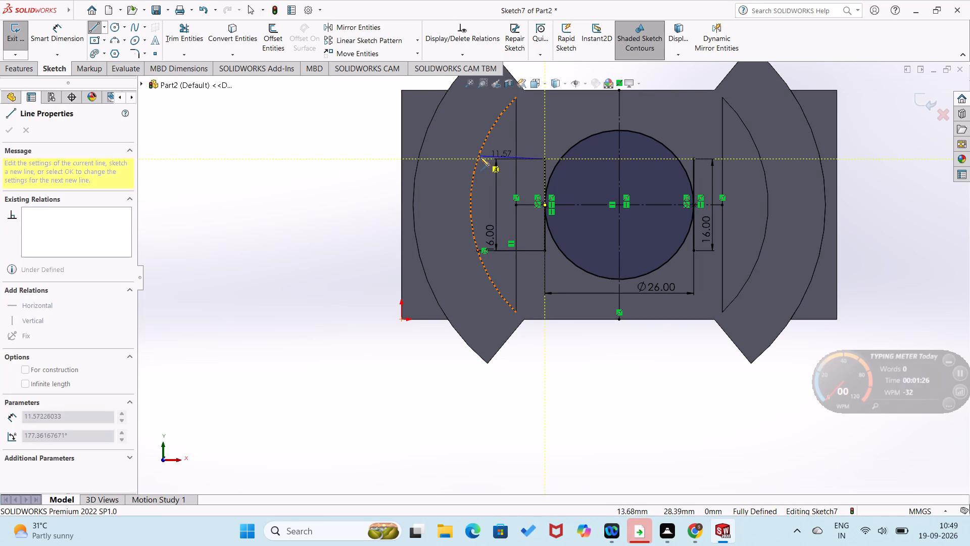
pyautogui.click(477, 159)
pyautogui.press('Escape')
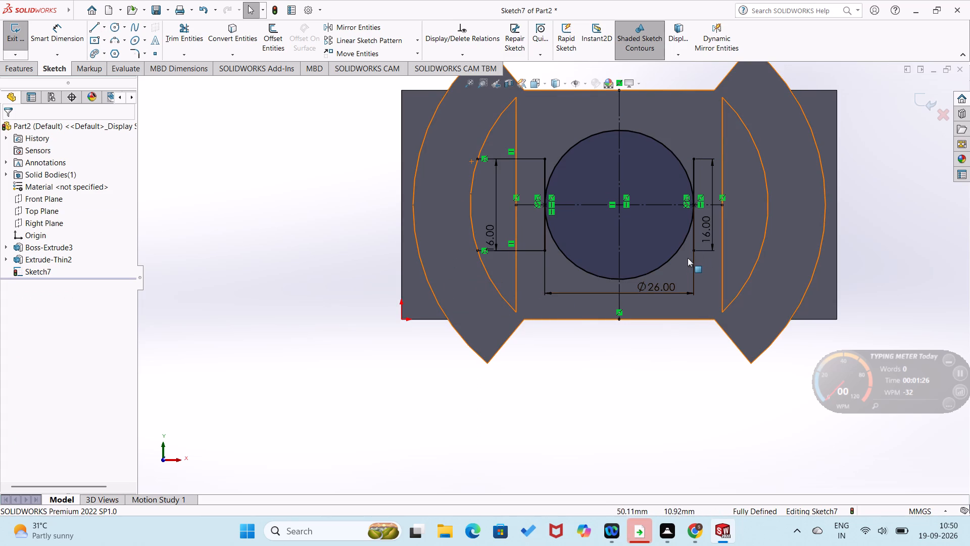
# Draw lower and upper horizontal lines about 14.5 mm long from the centre circle's right side to the right arm's inner curved edge.
pyautogui.moveTo(621, 384); pyautogui.dragTo(438, 384, button='right')
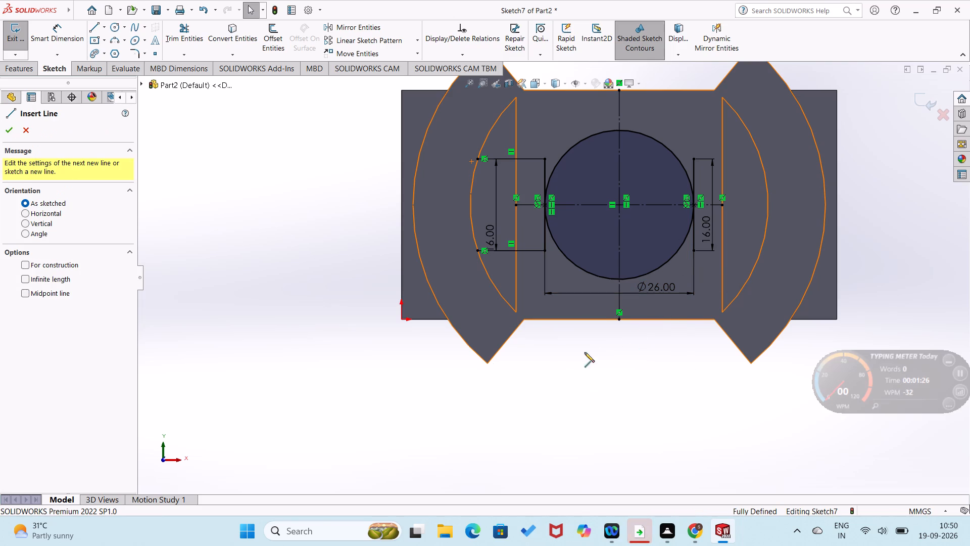
pyautogui.click(677, 249)
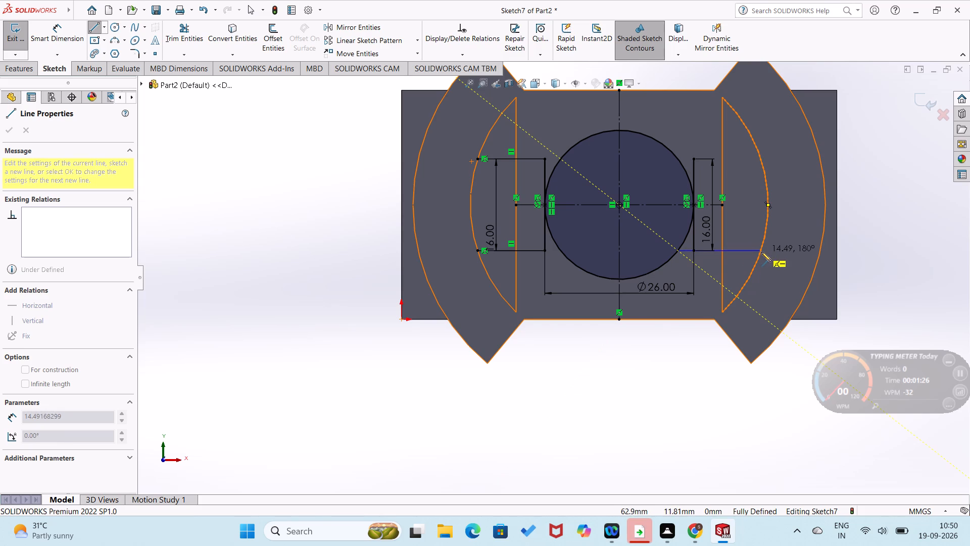
pyautogui.click(761, 252)
pyautogui.press('Escape')
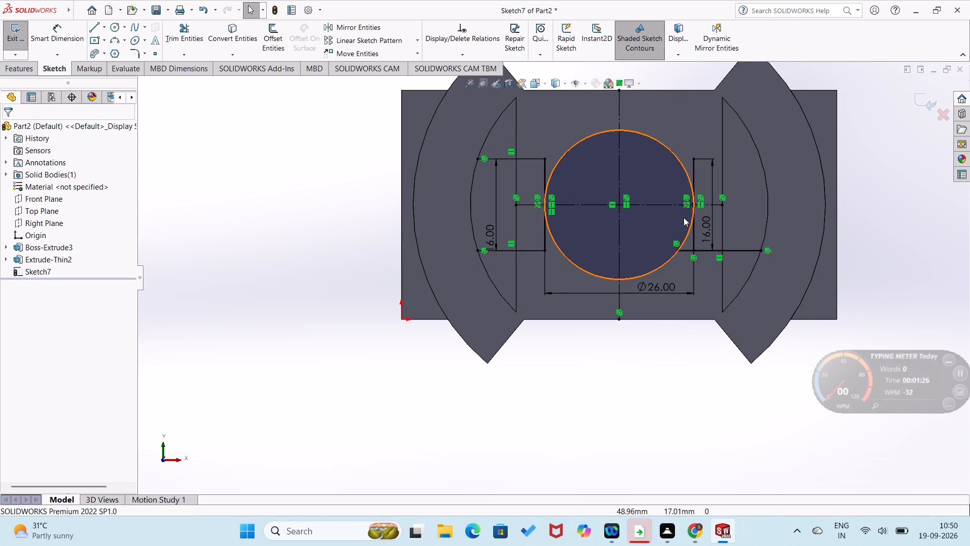
pyautogui.moveTo(644, 372); pyautogui.dragTo(514, 406, button='right')
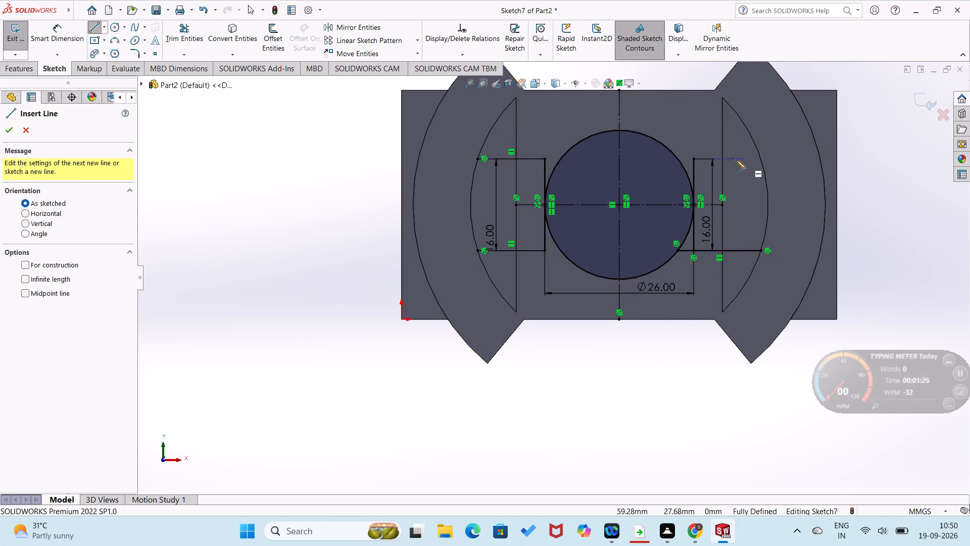
pyautogui.click(677, 158)
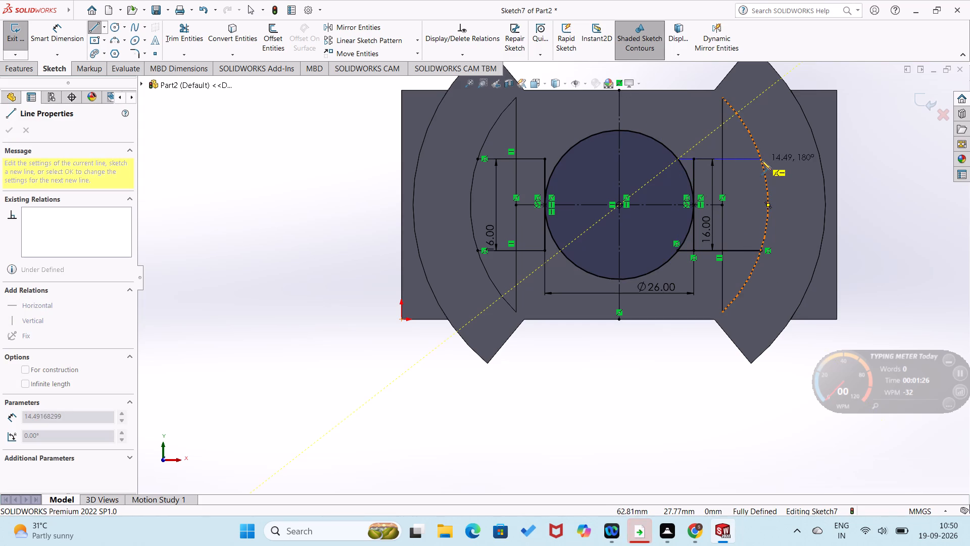
pyautogui.click(761, 160)
pyautogui.press('Escape')
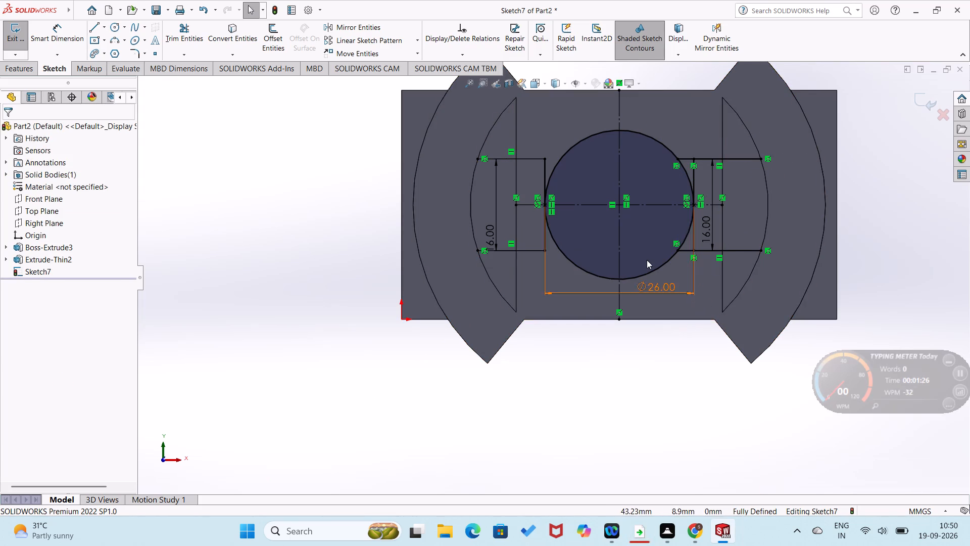
# Delete the centre circle's diameter dimension and the circle itself.
pyautogui.click(672, 289)
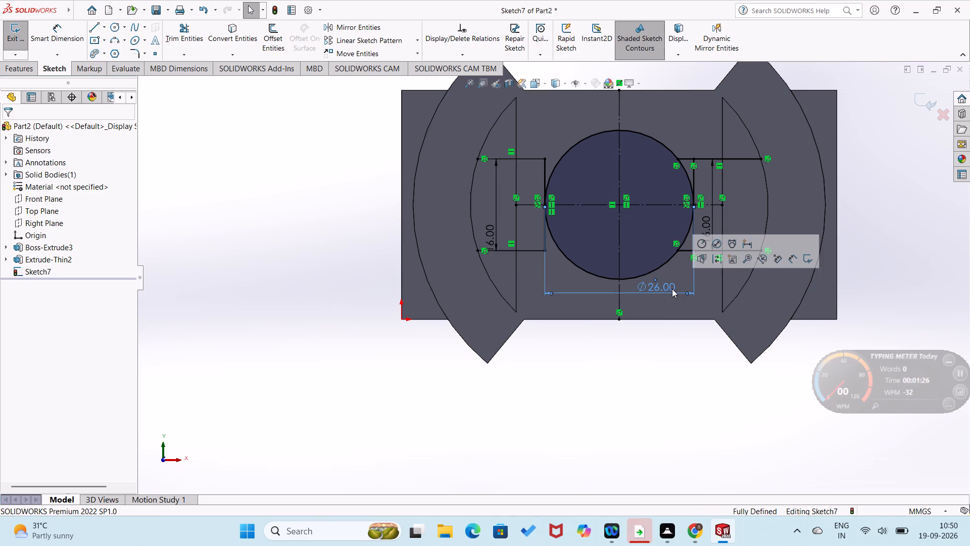
pyautogui.press('Delete')
pyautogui.click(663, 263)
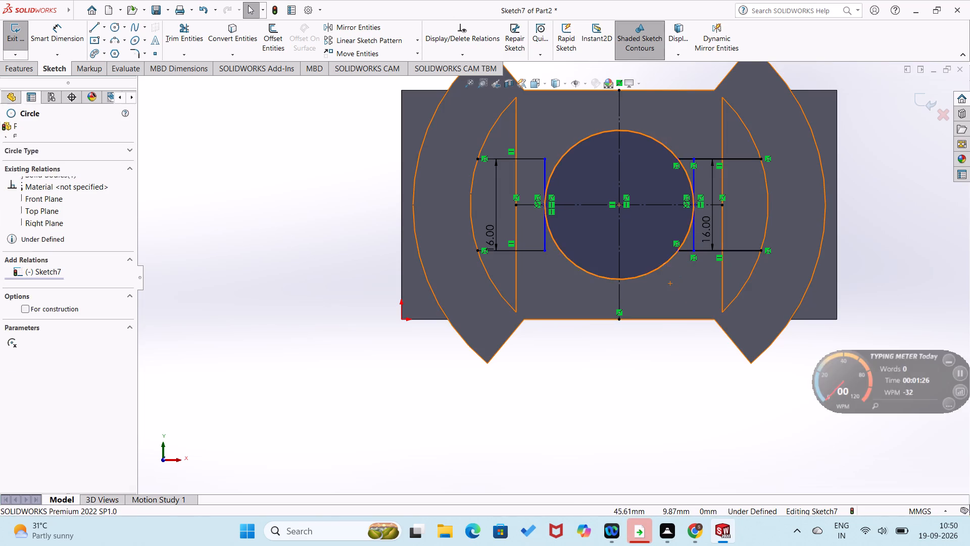
pyautogui.press('Delete')
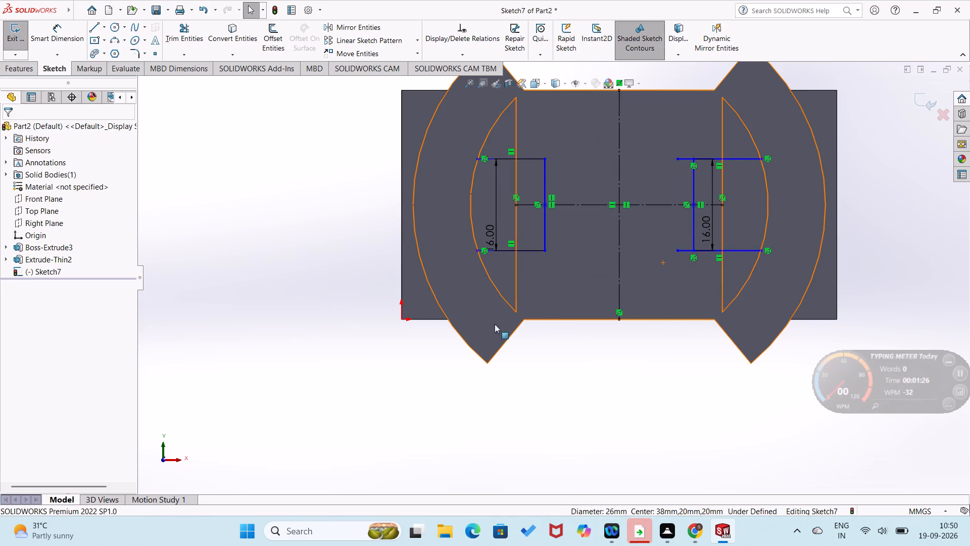
# Draw a tangent arc of about 11.6 mm radius from the left vertical line's lower end to the lower right horizontal line's inner end.
pyautogui.moveTo(366, 337); pyautogui.dragTo(158, 397, button='right')
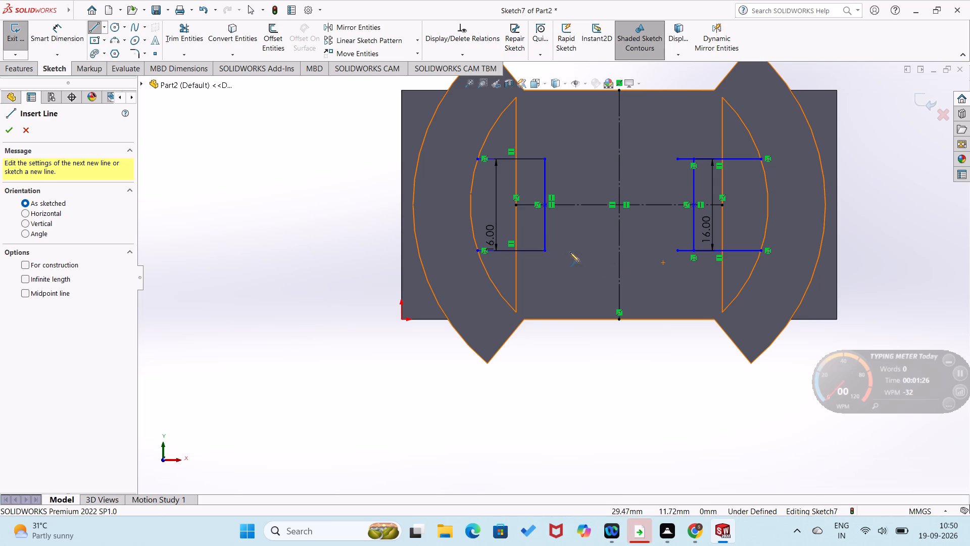
pyautogui.click(544, 250)
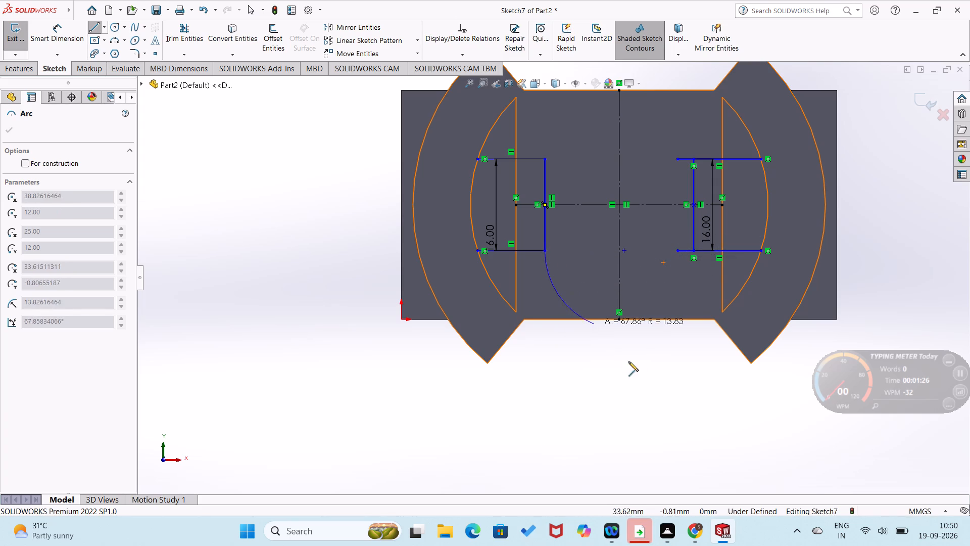
pyautogui.click(678, 252)
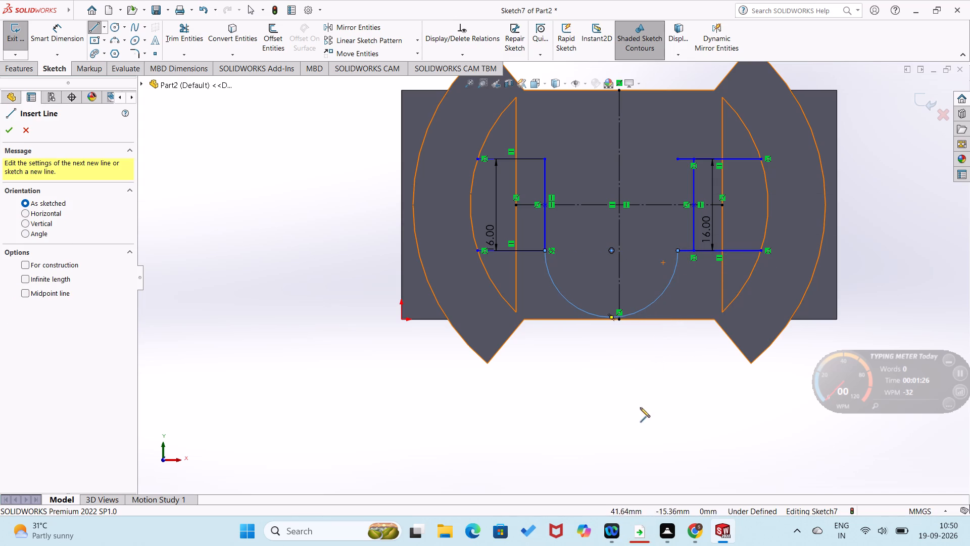
# Dimension the lower arc with a radius of 6.5 mm.
pyautogui.moveTo(640, 408); pyautogui.dragTo(650, 346, button='right')
pyautogui.click(644, 308)
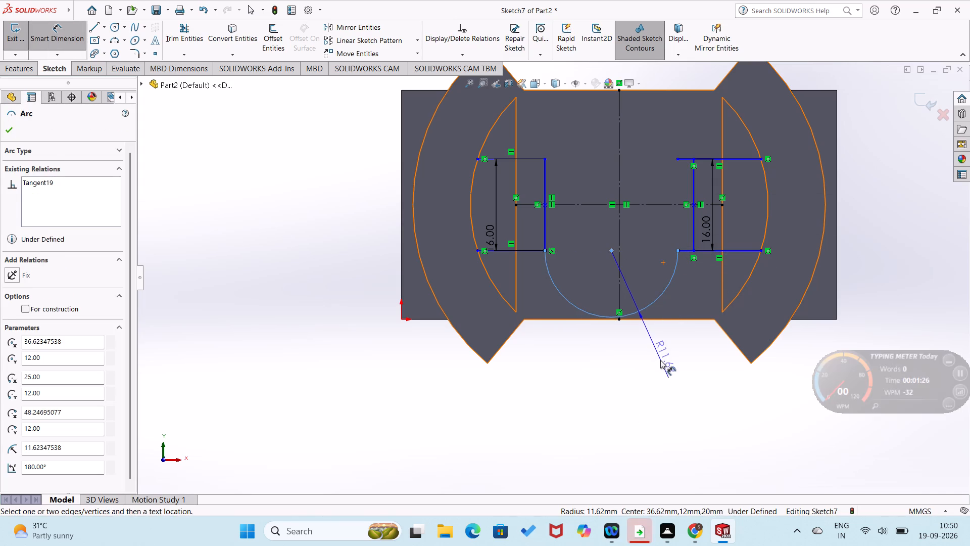
pyautogui.click(665, 367)
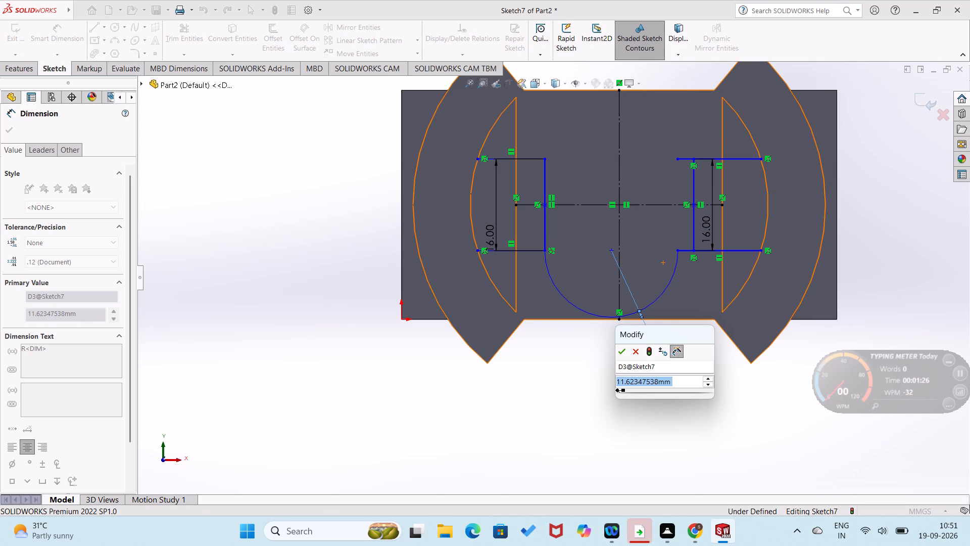
pyautogui.write('6.5')
pyautogui.press('Return')
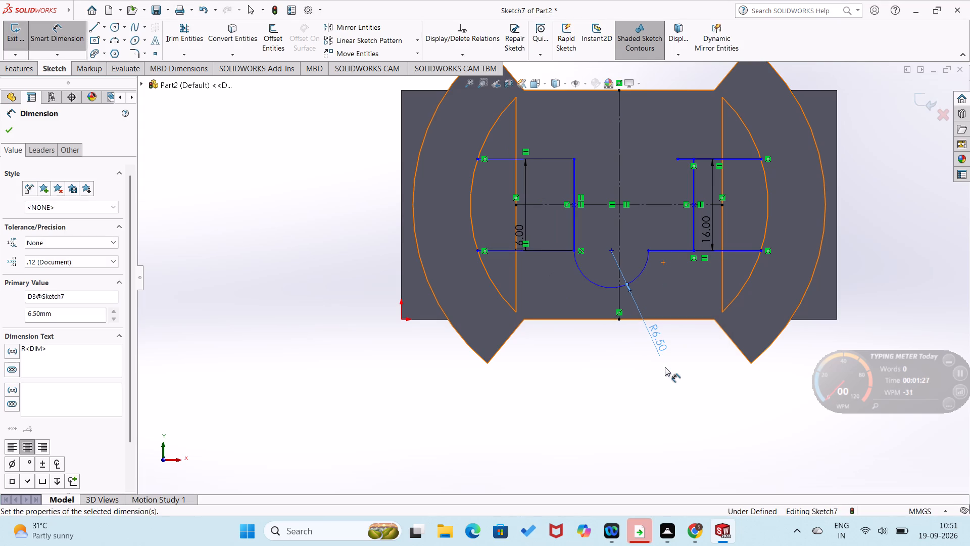
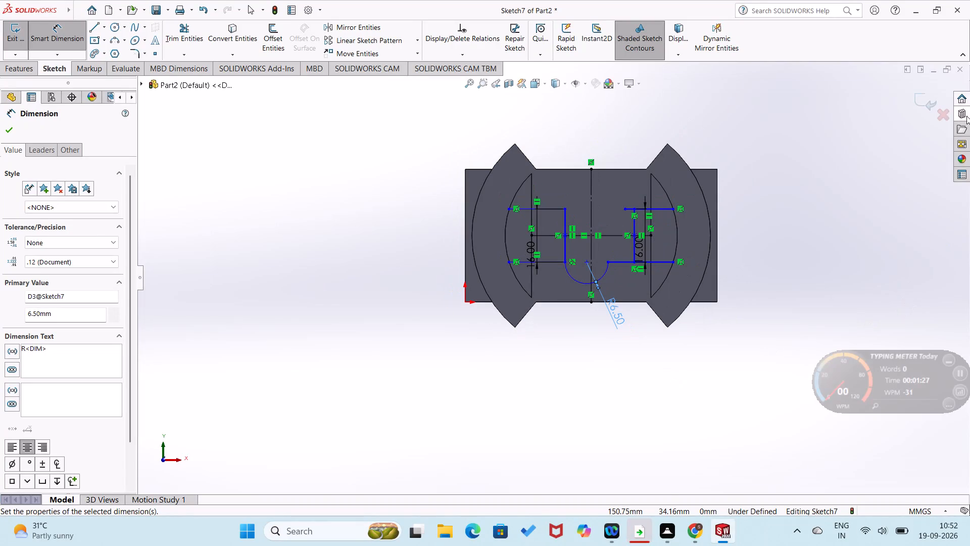
# Close the cross-shaped block part without saving its changes.
pyautogui.click(959, 71)
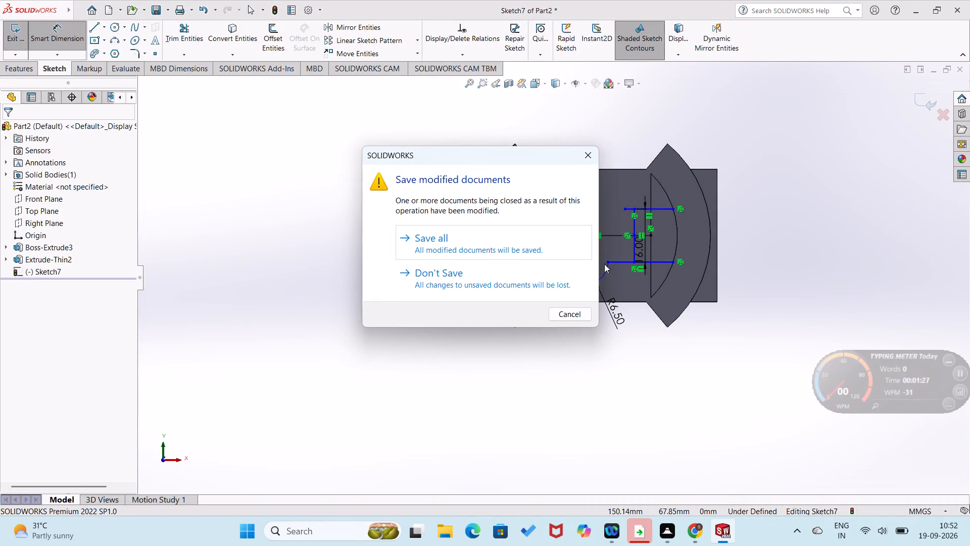
pyautogui.click(548, 299)
pyautogui.click(560, 275)
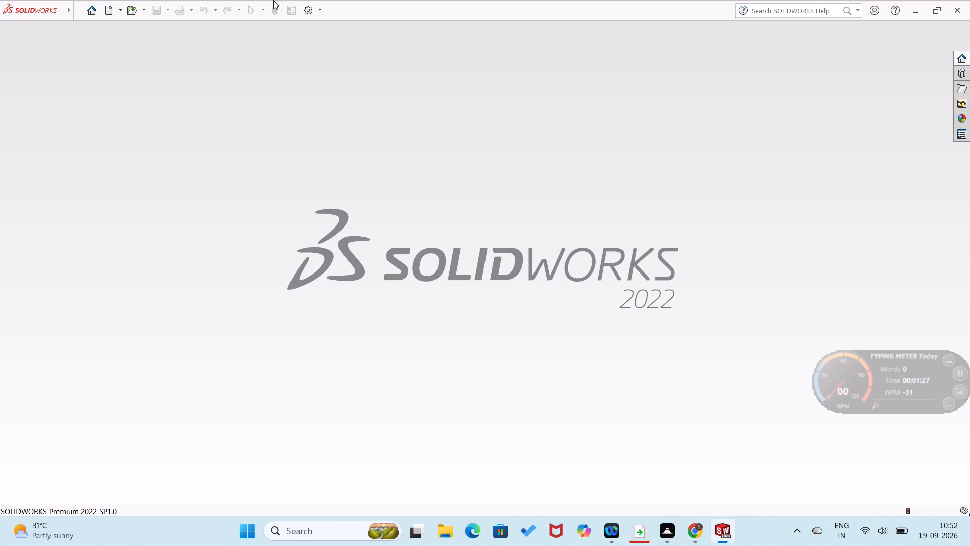
# Create a new part document.
pyautogui.click(89, 4)
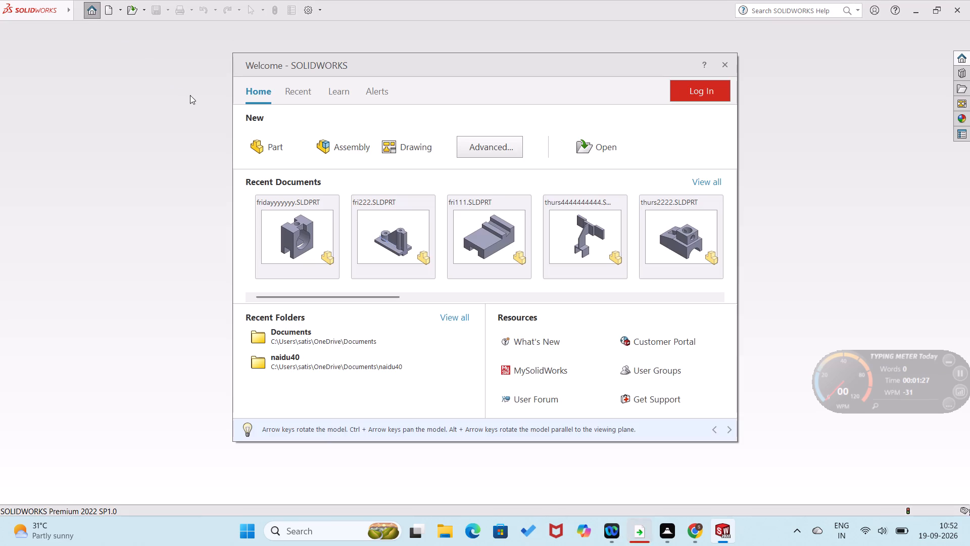
pyautogui.click(252, 145)
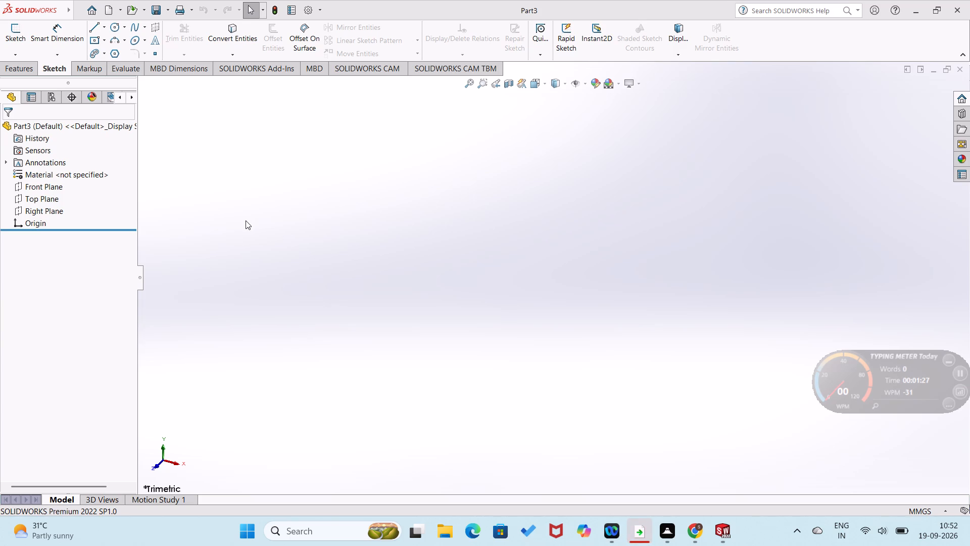
# Sketch a closed L-shaped profile on the Right Plane from the origin, about 86 mm wide and 73 mm high.
pyautogui.click(49, 208)
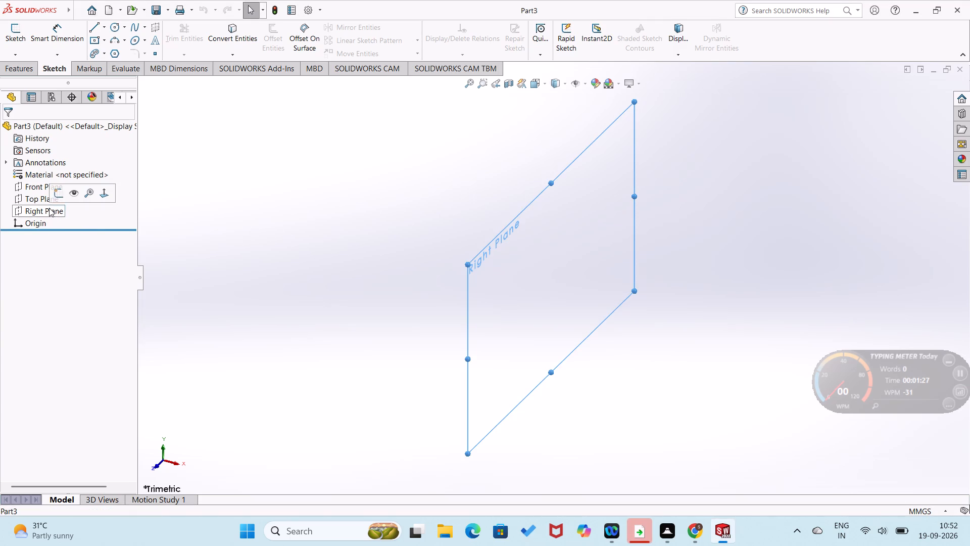
pyautogui.click(57, 191)
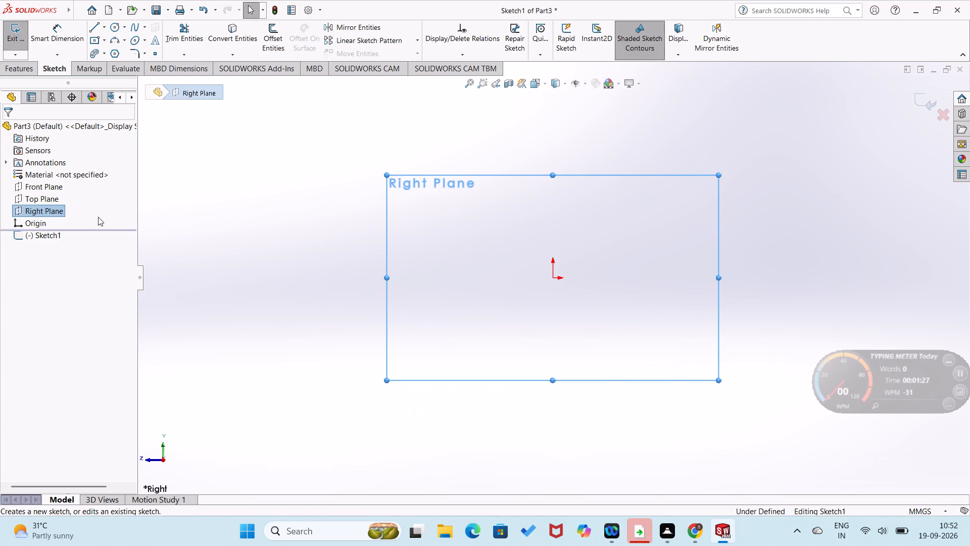
pyautogui.moveTo(352, 235); pyautogui.dragTo(126, 321, button='right')
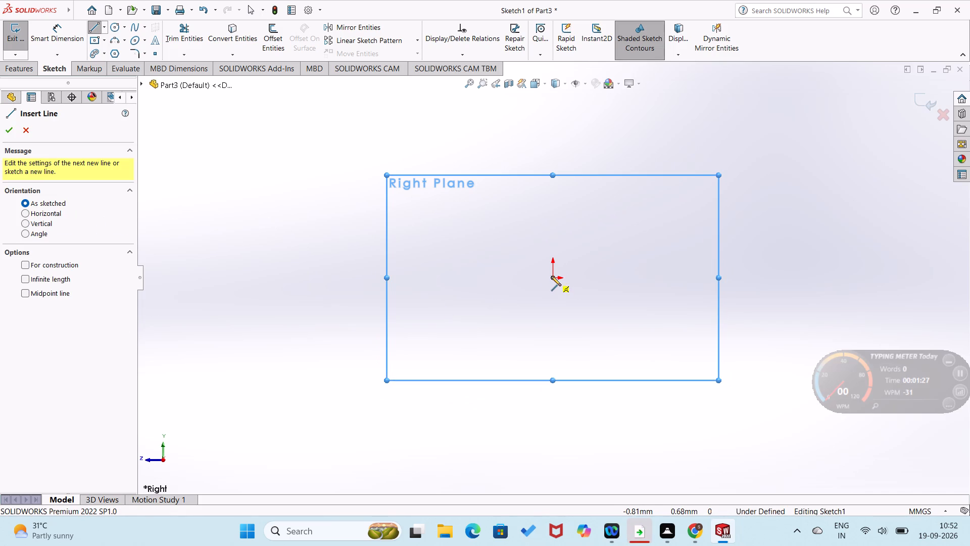
pyautogui.click(551, 276)
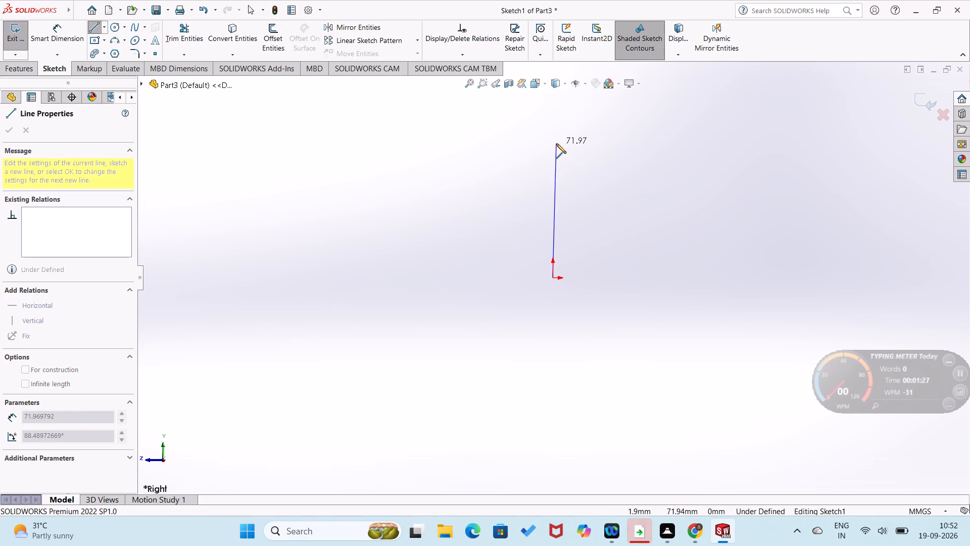
pyautogui.click(554, 142)
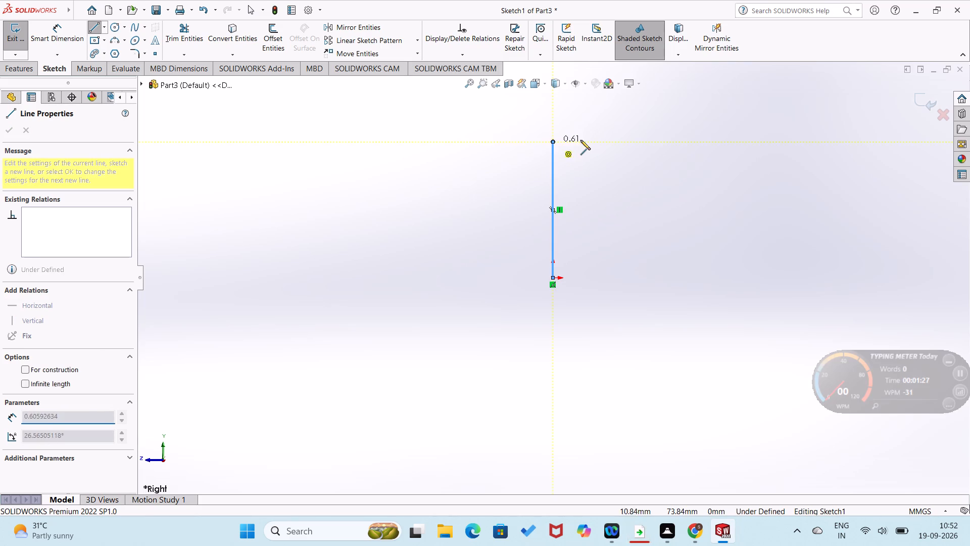
pyautogui.click(585, 139)
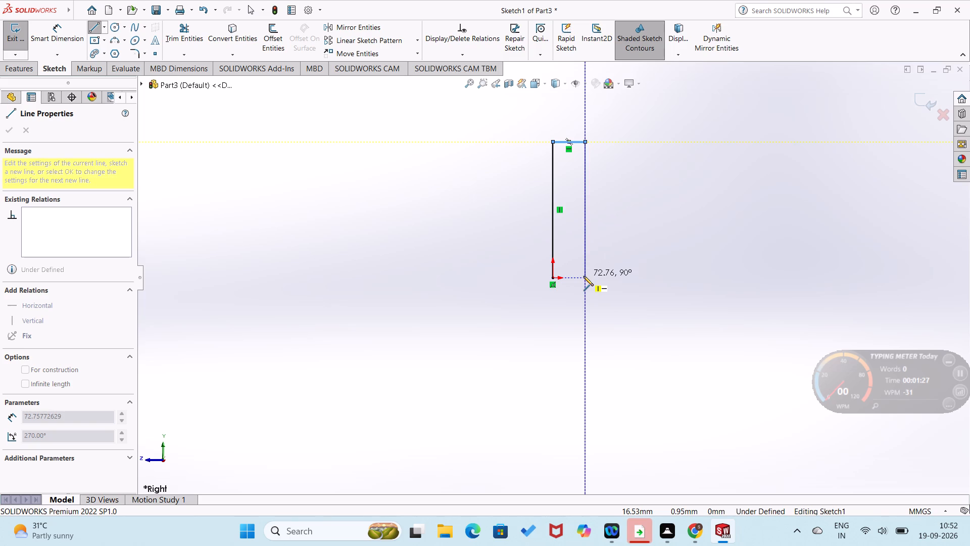
pyautogui.click(586, 247)
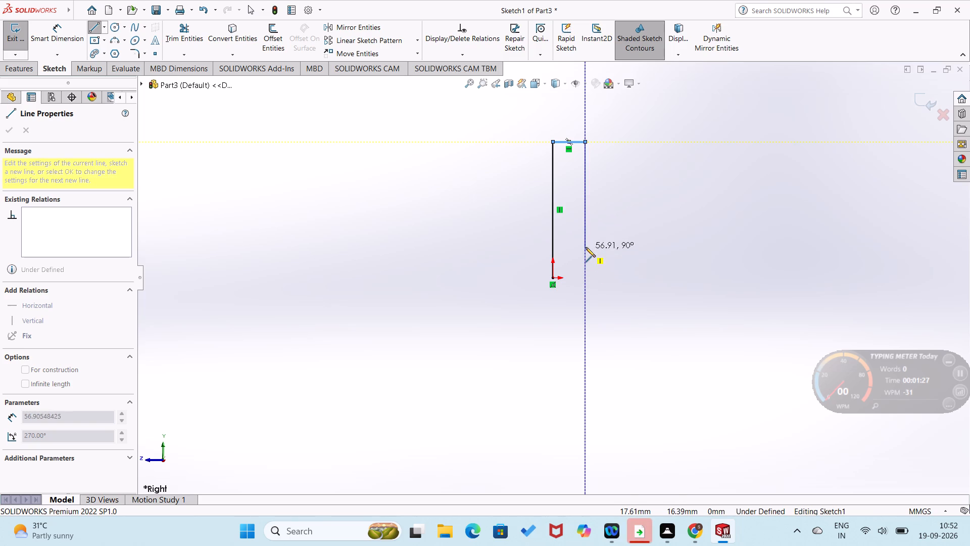
pyautogui.click(713, 249)
pyautogui.click(715, 280)
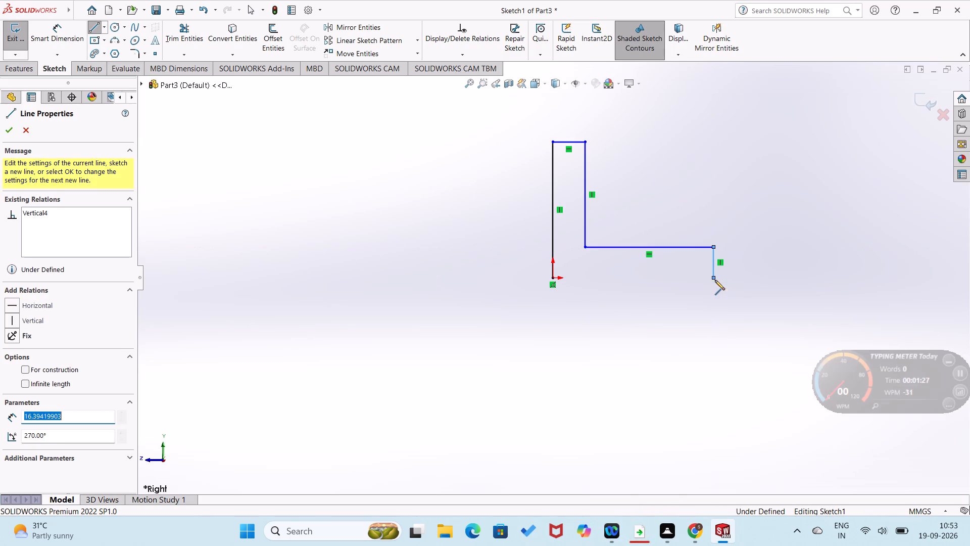
pyautogui.click(551, 276)
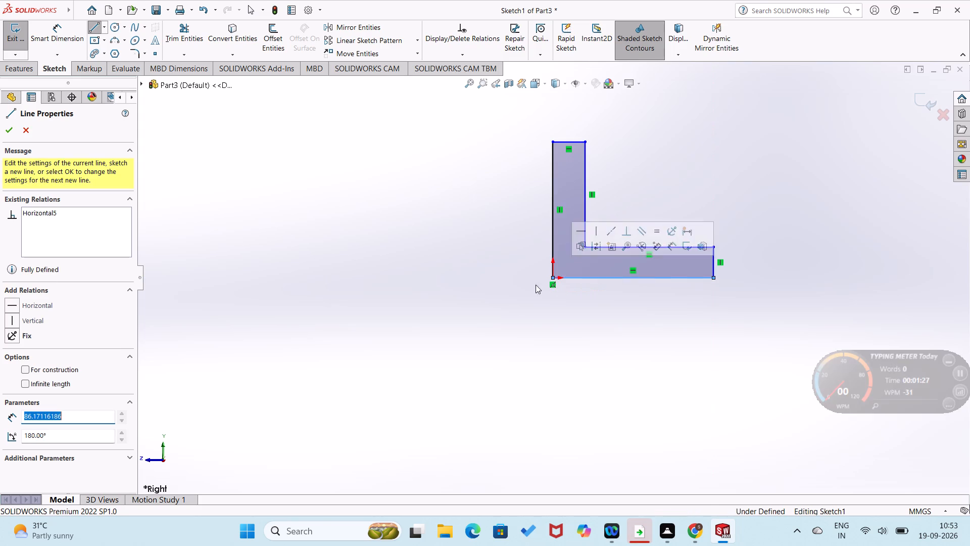
# Dimension the L profile's bottom line as 70 mm and its full-height vertical line as 75 mm.
pyautogui.moveTo(492, 304); pyautogui.dragTo(484, 204, button='right')
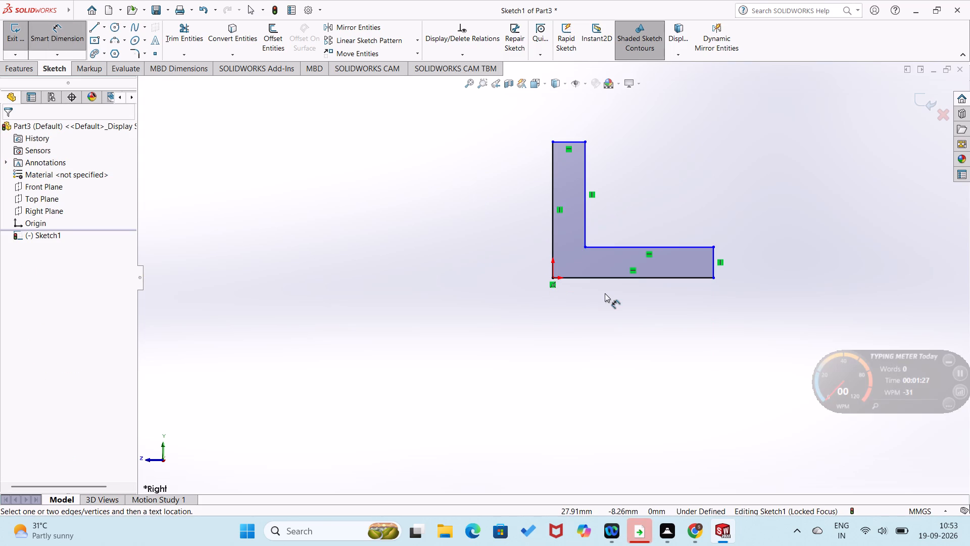
pyautogui.click(656, 275)
pyautogui.click(653, 300)
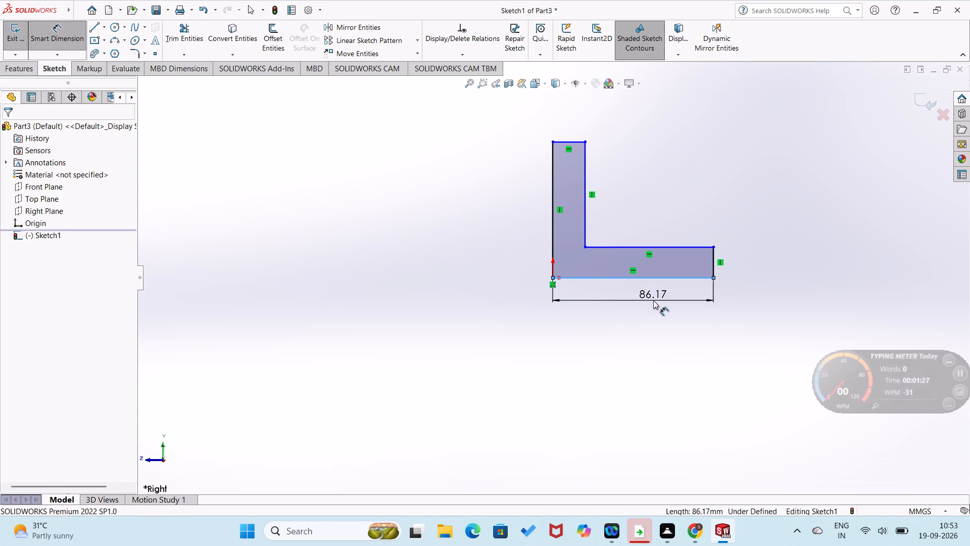
pyautogui.write('70')
pyautogui.press('Return')
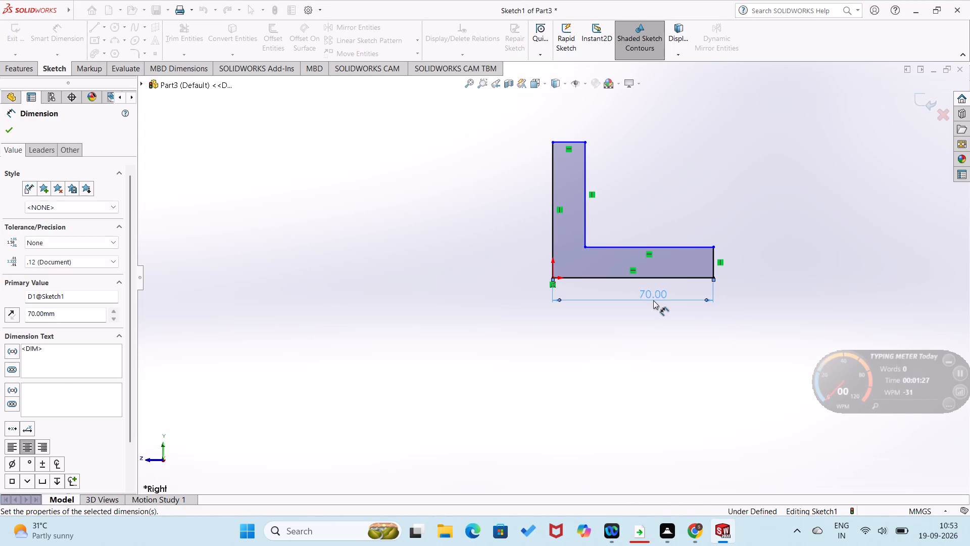
pyautogui.click(551, 237)
pyautogui.click(538, 240)
pyautogui.write('75')
pyautogui.press('Return')
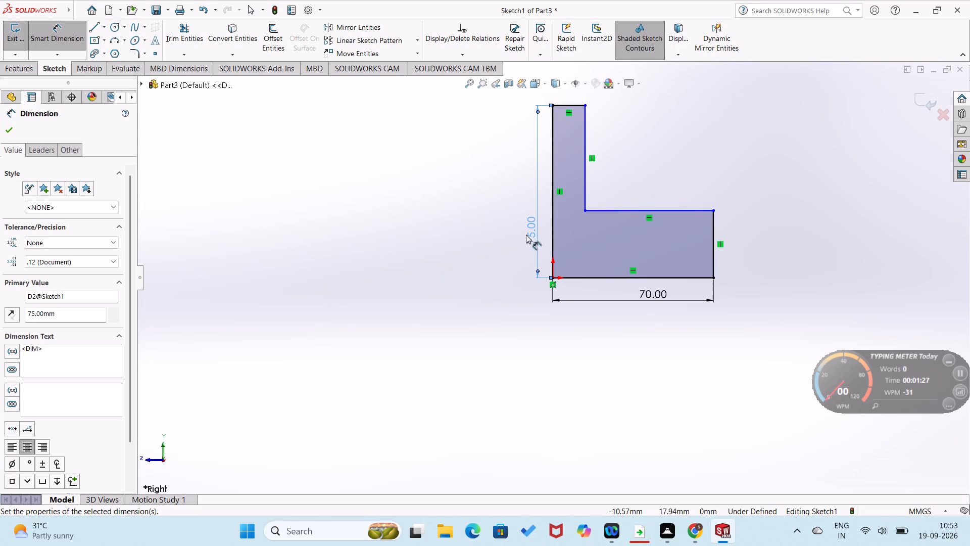
# Dimension the upright leg's thickness as 14 mm and the base leg's thickness as 10 mm.
pyautogui.click(563, 104)
pyautogui.click(568, 93)
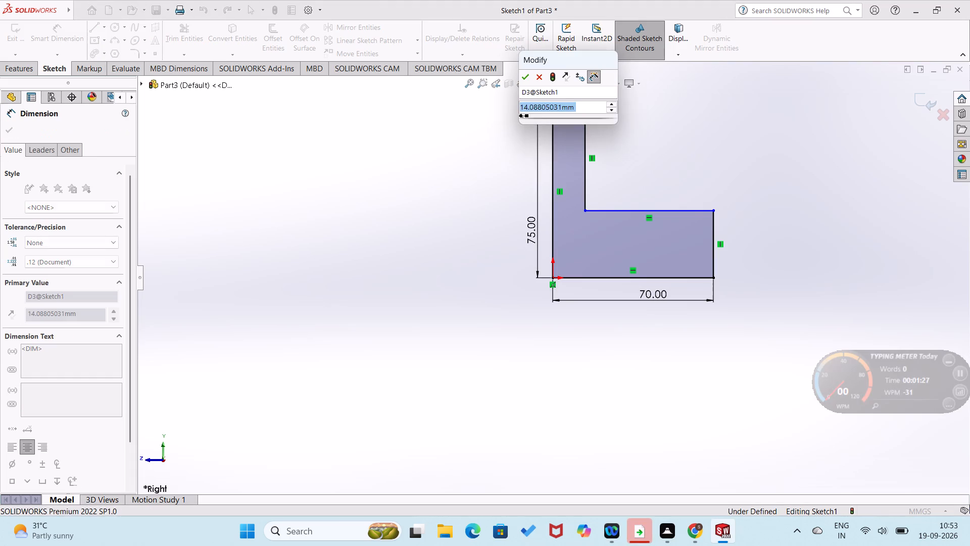
pyautogui.write('14')
pyautogui.press('Return')
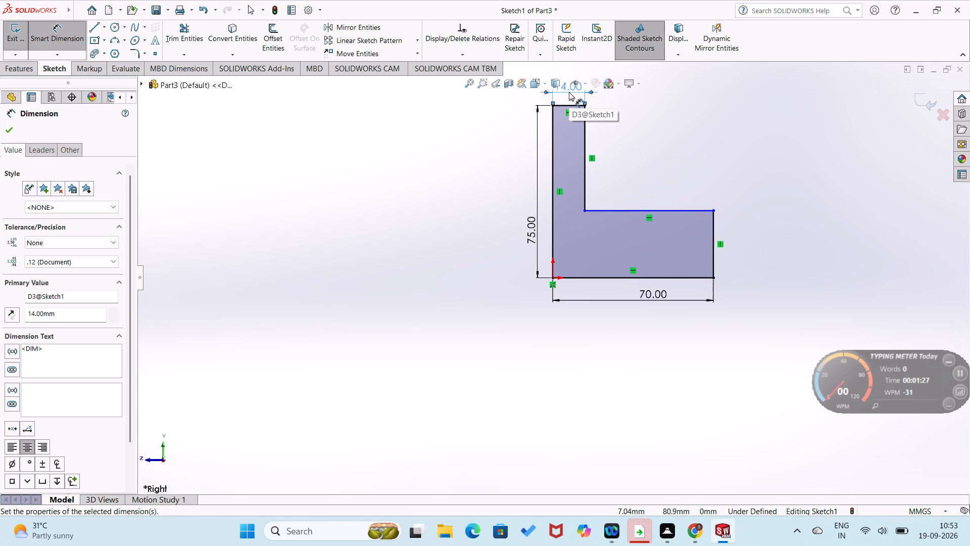
pyautogui.click(712, 261)
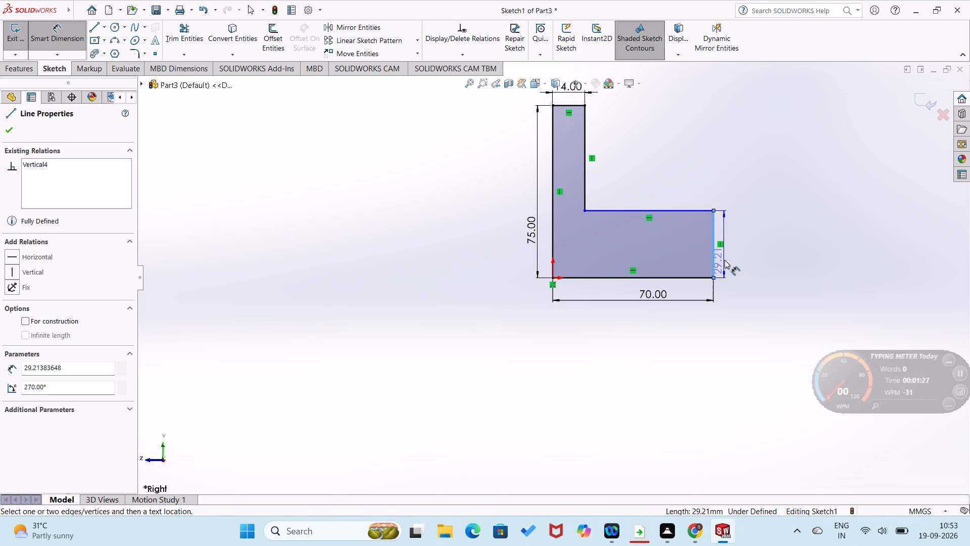
pyautogui.click(731, 259)
pyautogui.write('10')
pyautogui.press('Return')
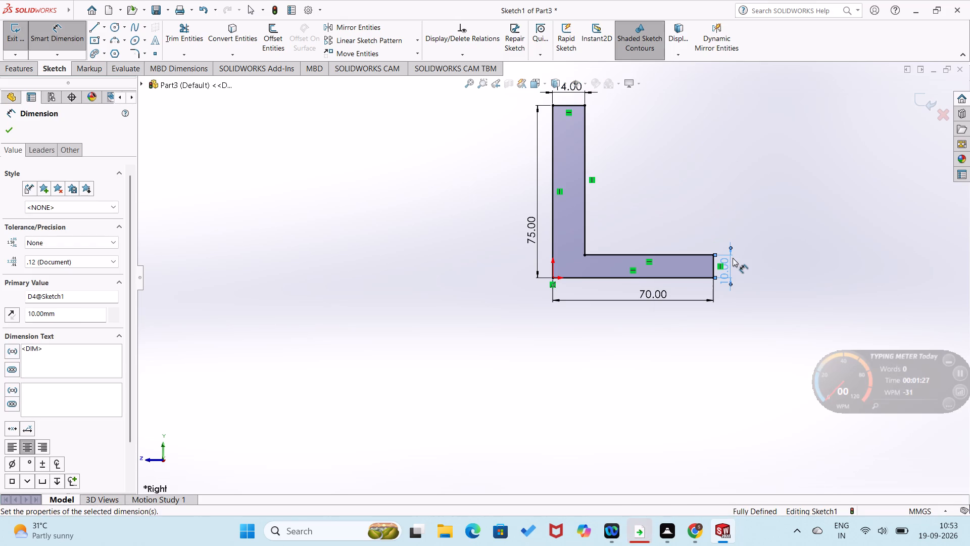
pyautogui.click(729, 205)
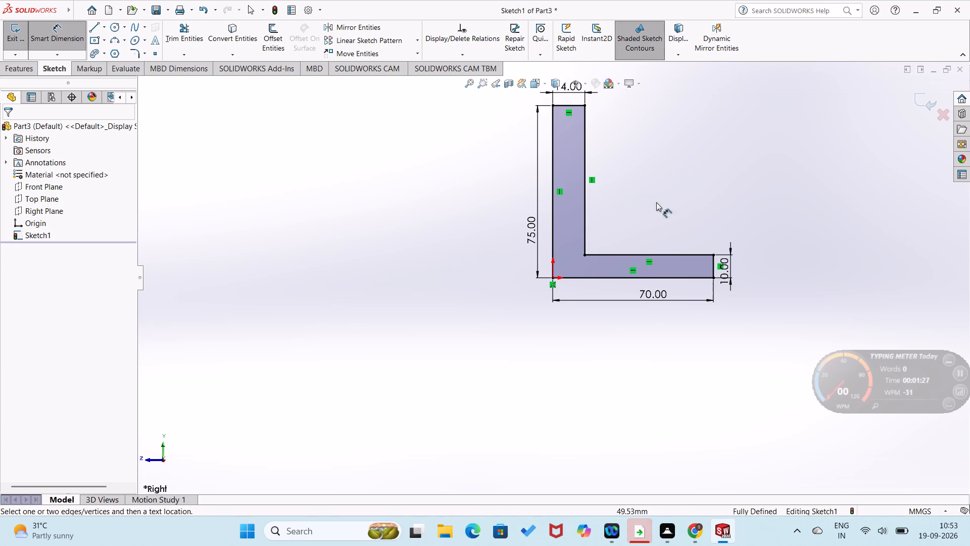
# Extrude the L profile as a blind boss 110 mm deep in the reversed direction.
pyautogui.click(27, 69)
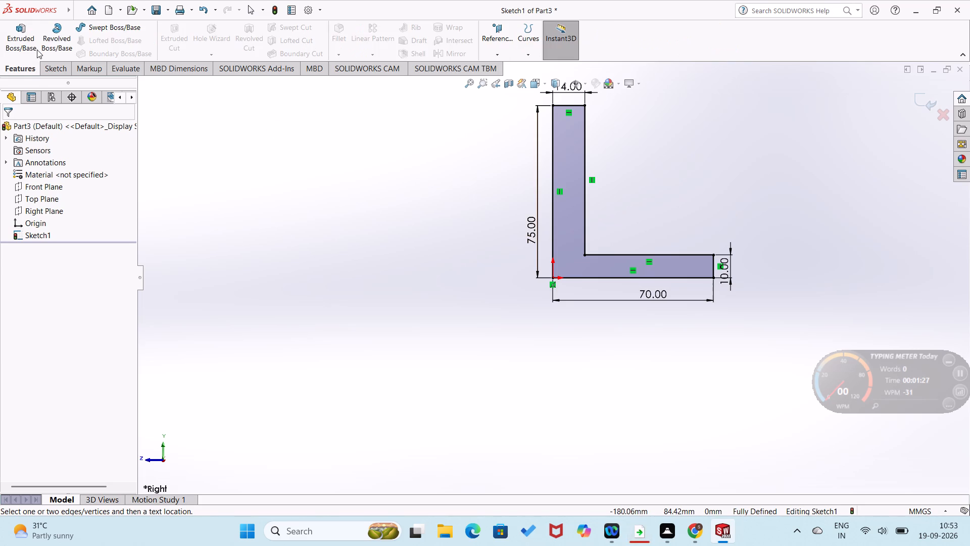
pyautogui.click(37, 49)
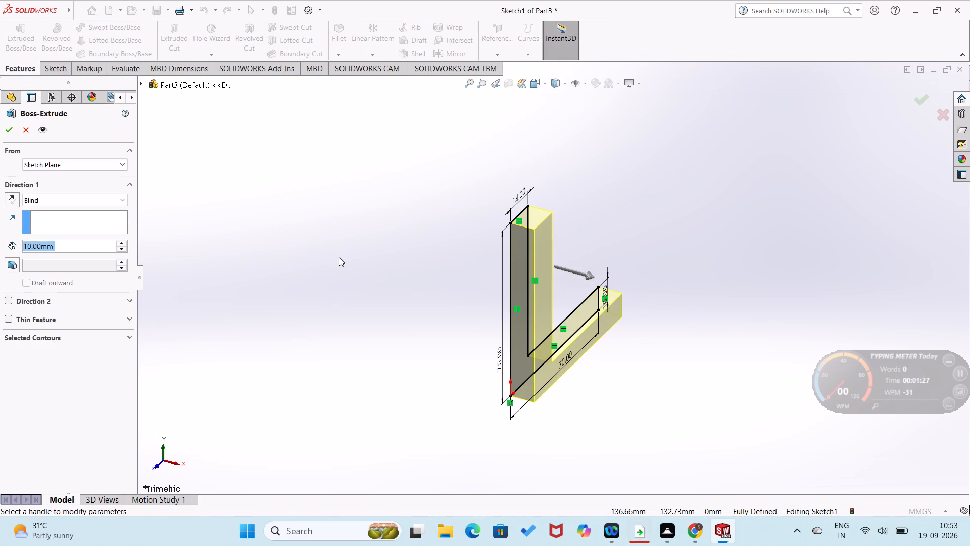
pyautogui.click(13, 198)
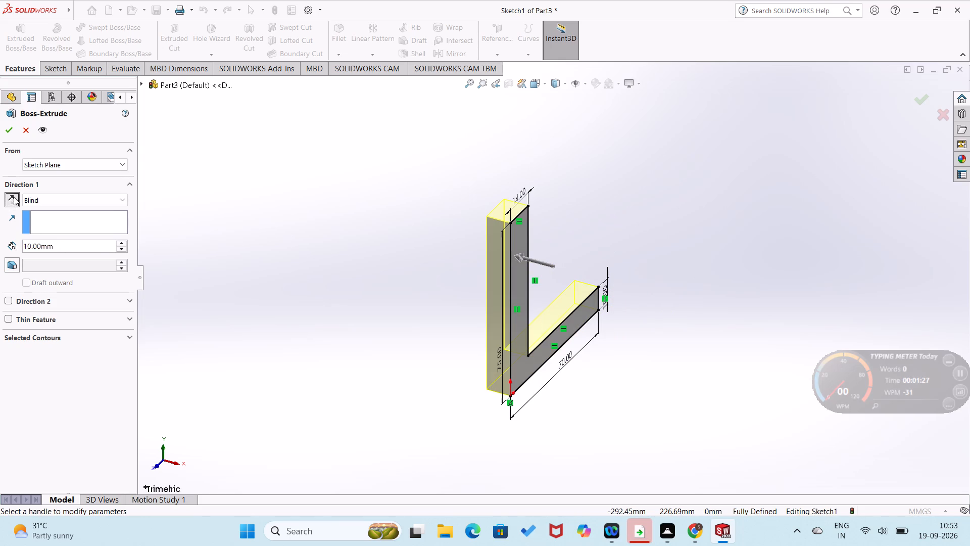
pyautogui.tripleClick(122, 242)
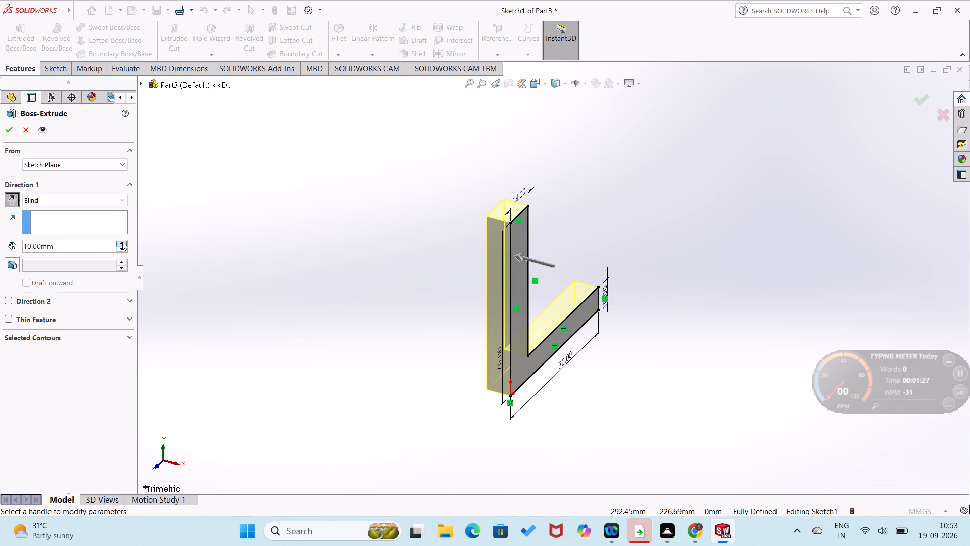
pyautogui.tripleClick(122, 242)
pyautogui.tripleClick(122, 241)
pyautogui.click(122, 241)
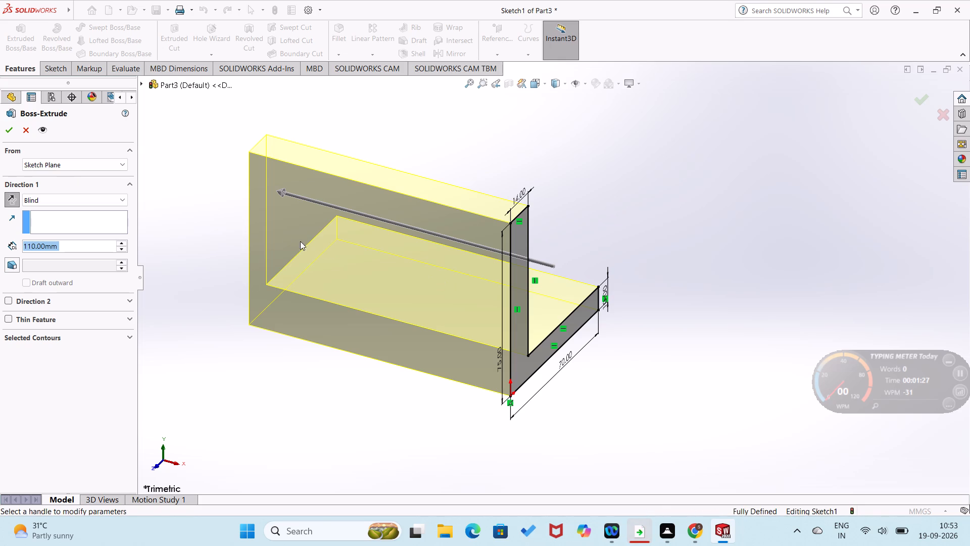
pyautogui.moveTo(244, 164); pyautogui.dragTo(243, 175)
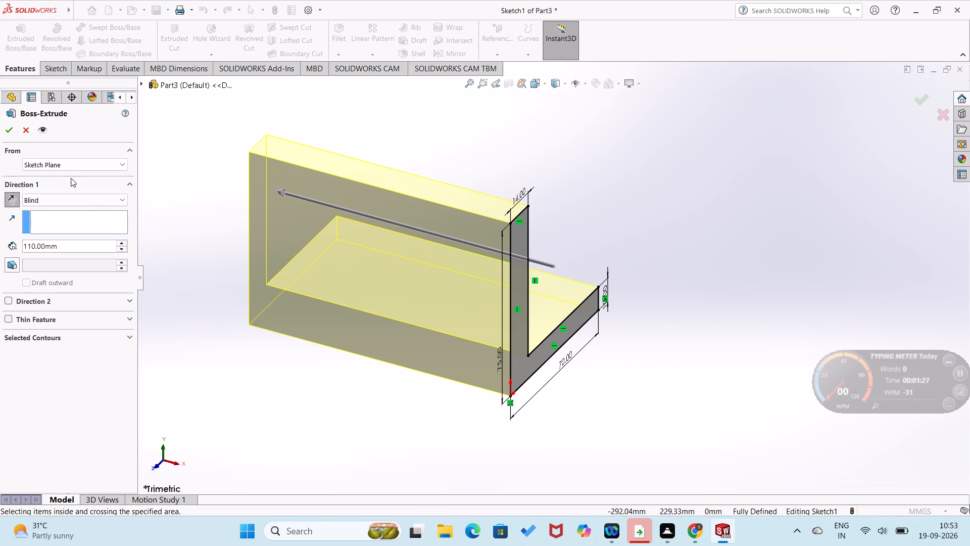
pyautogui.click(7, 128)
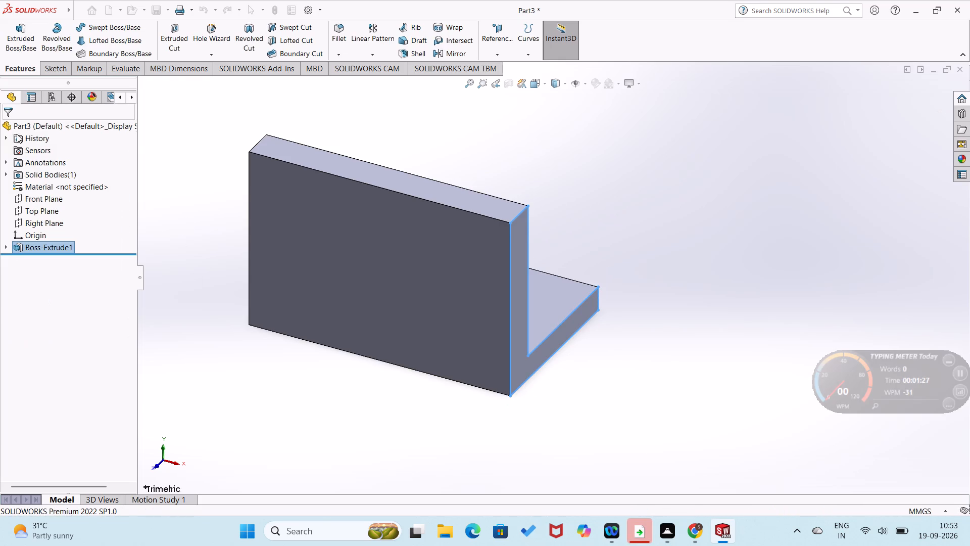
# On the upright wall's inner face, sketch a vertical slot near the origin-side edge, straight sides about 32.6 mm and end radius about 4.4 mm.
pyautogui.click(133, 234)
pyautogui.moveTo(719, 370); pyautogui.dragTo(651, 410, button='middle')
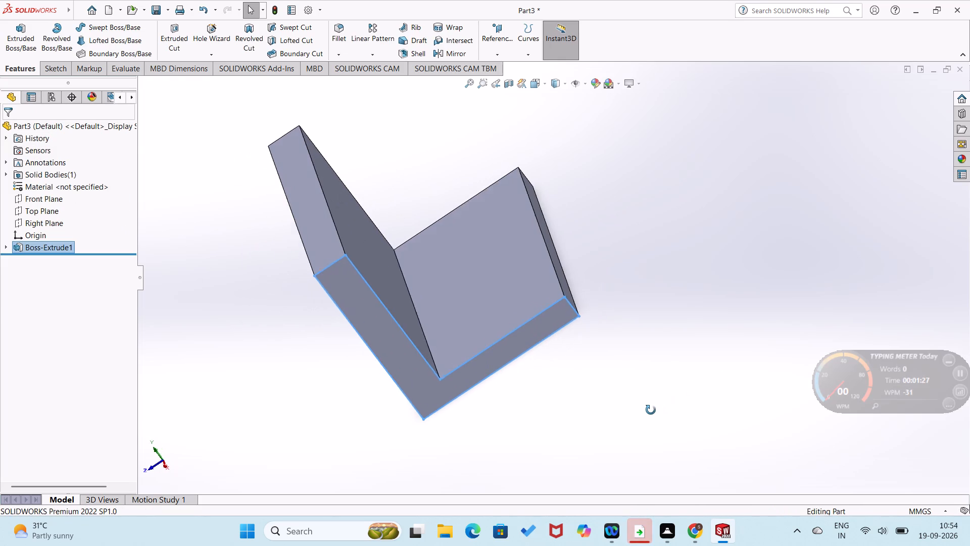
pyautogui.moveTo(651, 410); pyautogui.dragTo(650, 410, button='middle')
pyautogui.click(672, 381)
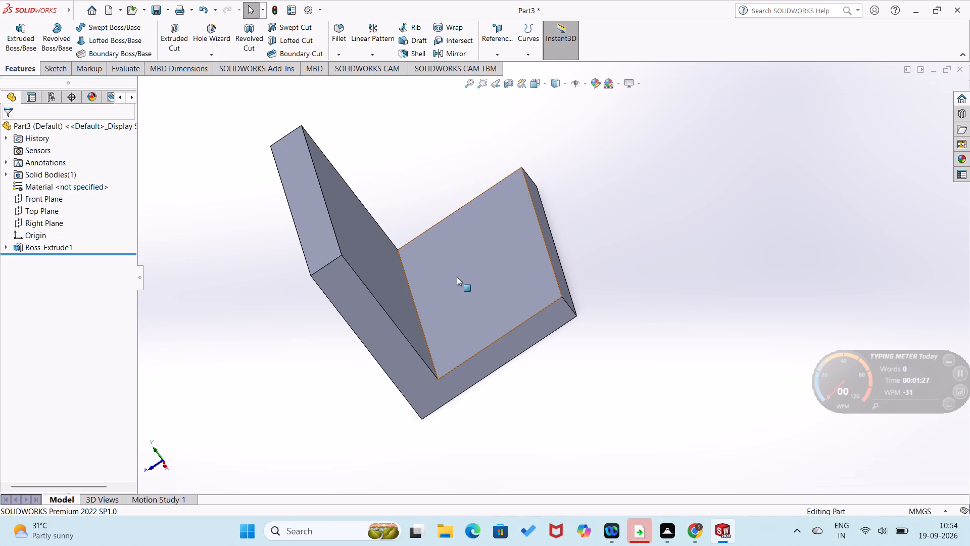
pyautogui.rightClick(392, 271)
pyautogui.click(416, 261)
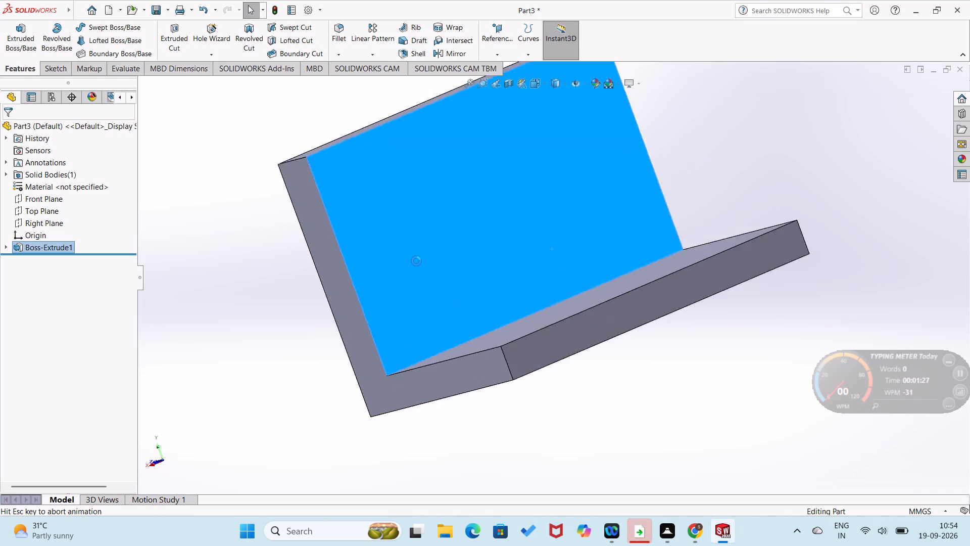
pyautogui.click(287, 268)
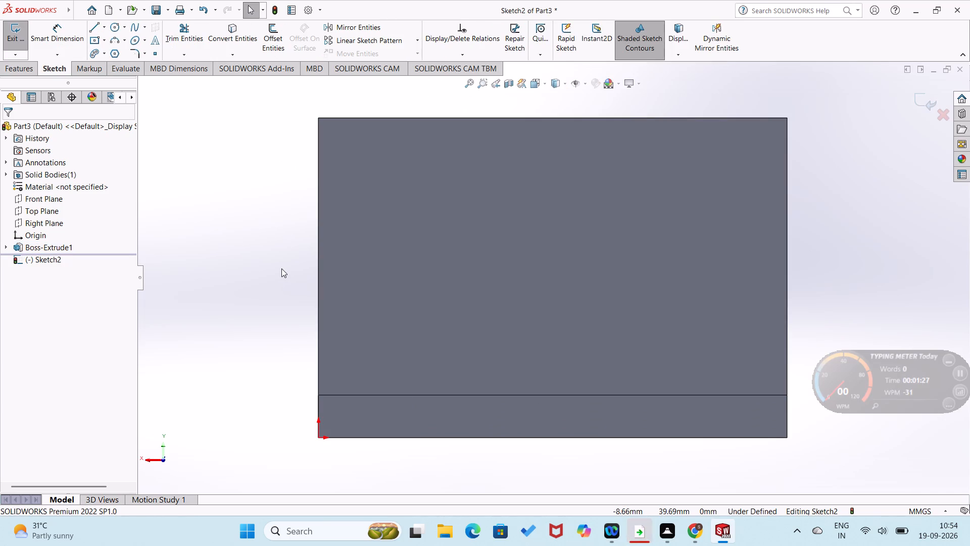
pyautogui.click(94, 24)
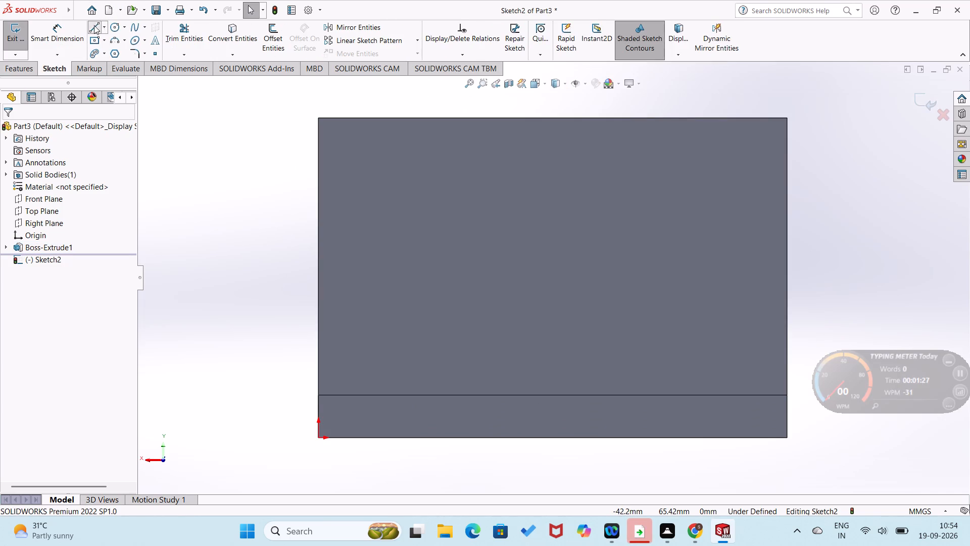
pyautogui.click(378, 173)
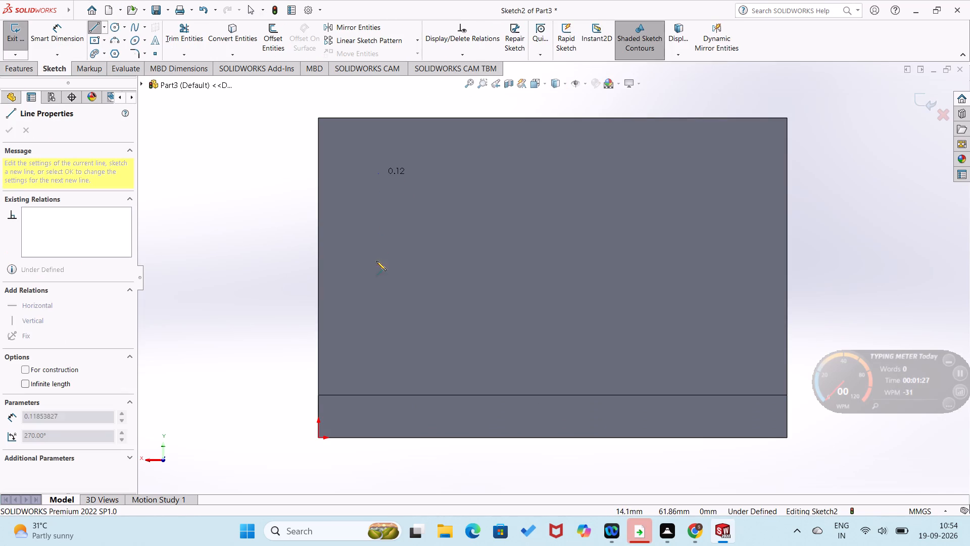
pyautogui.click(377, 312)
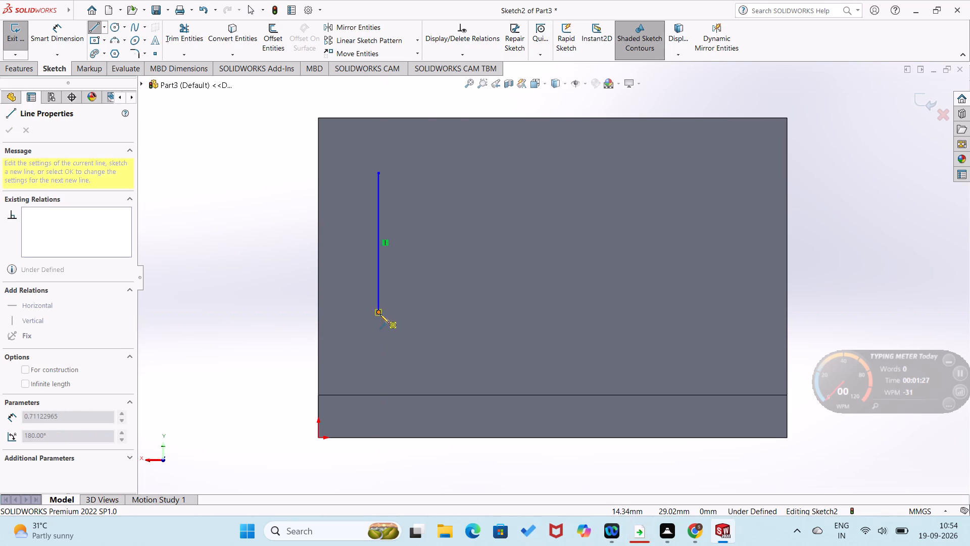
pyautogui.click(416, 311)
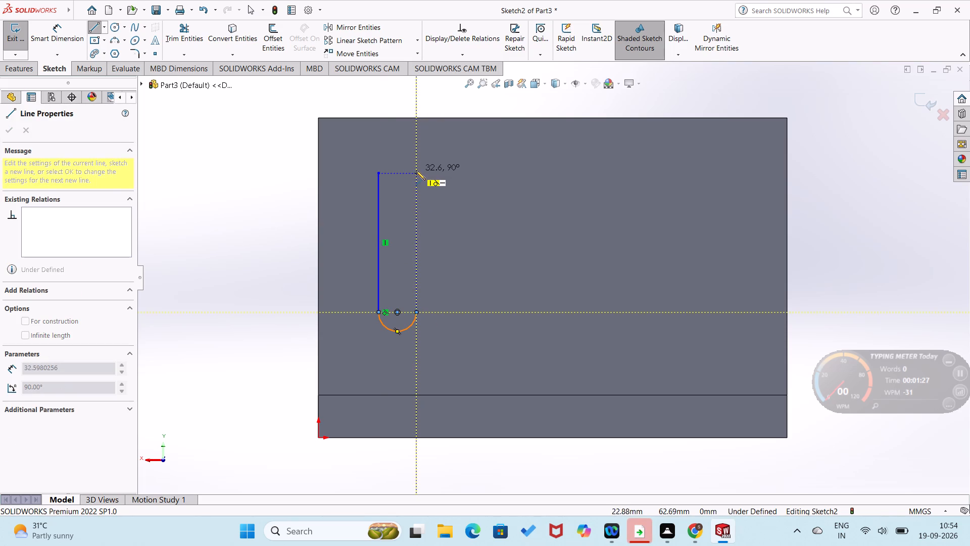
pyautogui.click(416, 170)
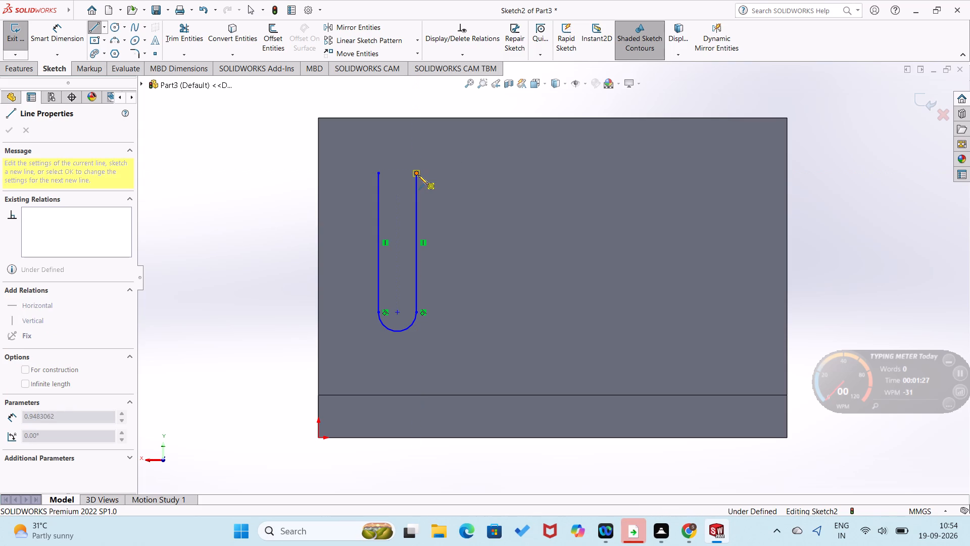
pyautogui.click(379, 173)
# Sketch a second vertical slot near the wall's middle, level with the first, with about 32.6 mm straight sides and 4.9 mm end radius.
pyautogui.moveTo(281, 229); pyautogui.dragTo(318, 158, button='right')
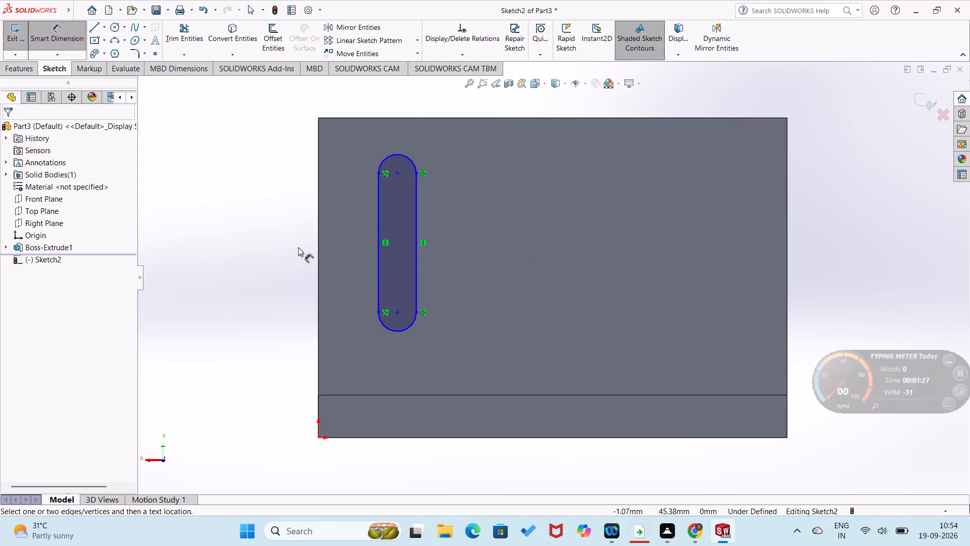
pyautogui.moveTo(285, 206); pyautogui.dragTo(164, 256, button='right')
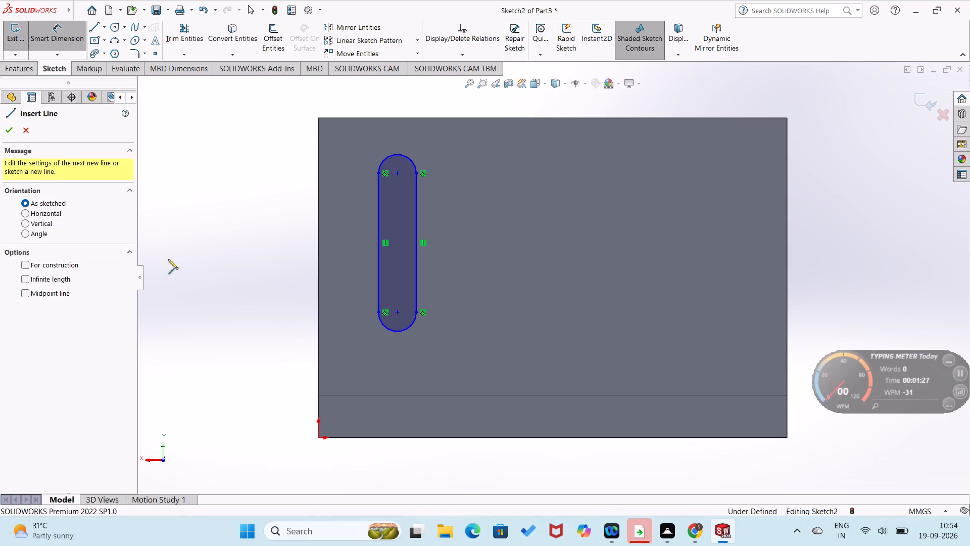
pyautogui.click(523, 172)
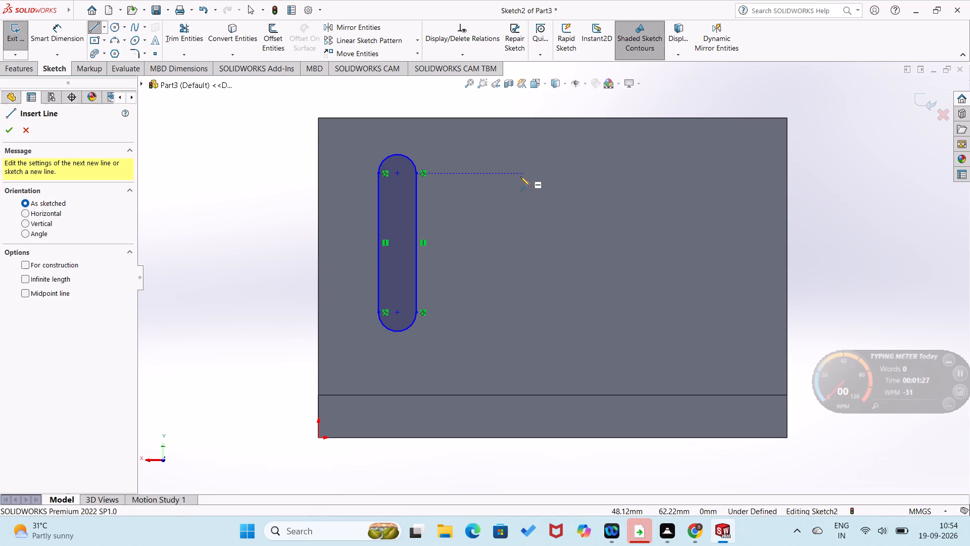
pyautogui.click(526, 314)
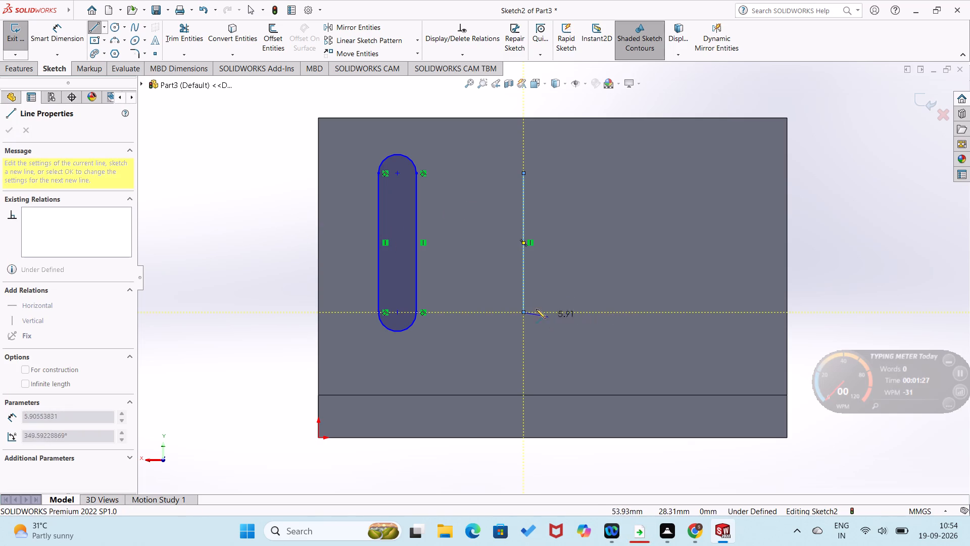
pyautogui.click(565, 314)
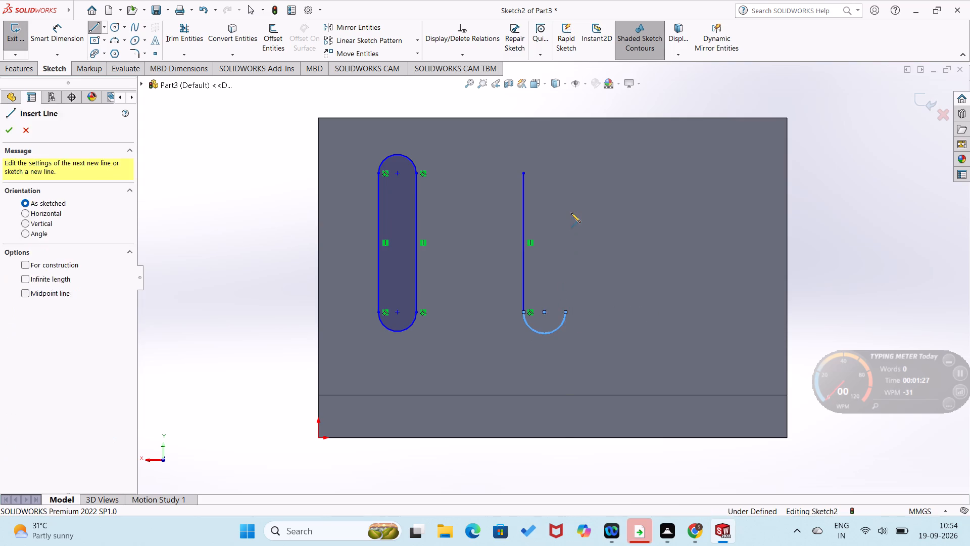
pyautogui.click(566, 175)
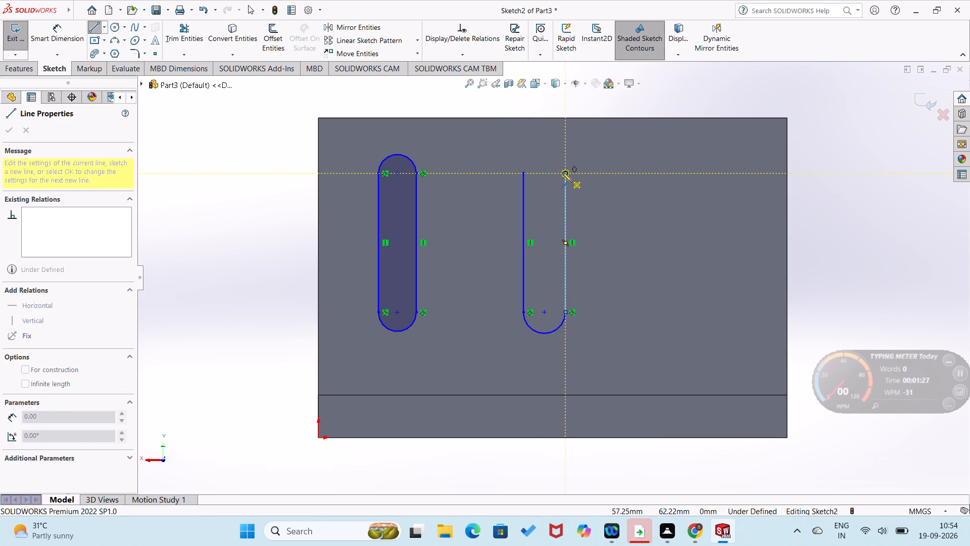
pyautogui.click(523, 171)
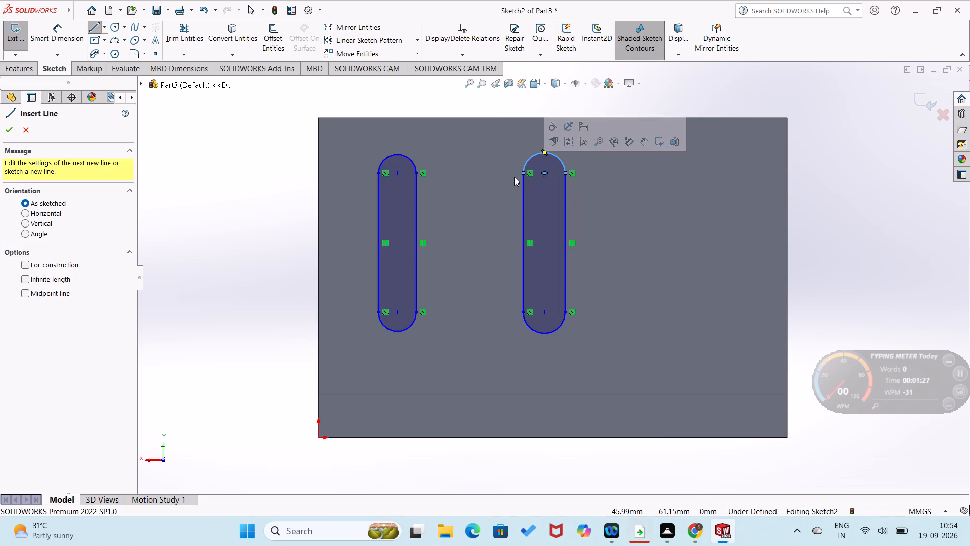
pyautogui.press('Escape')
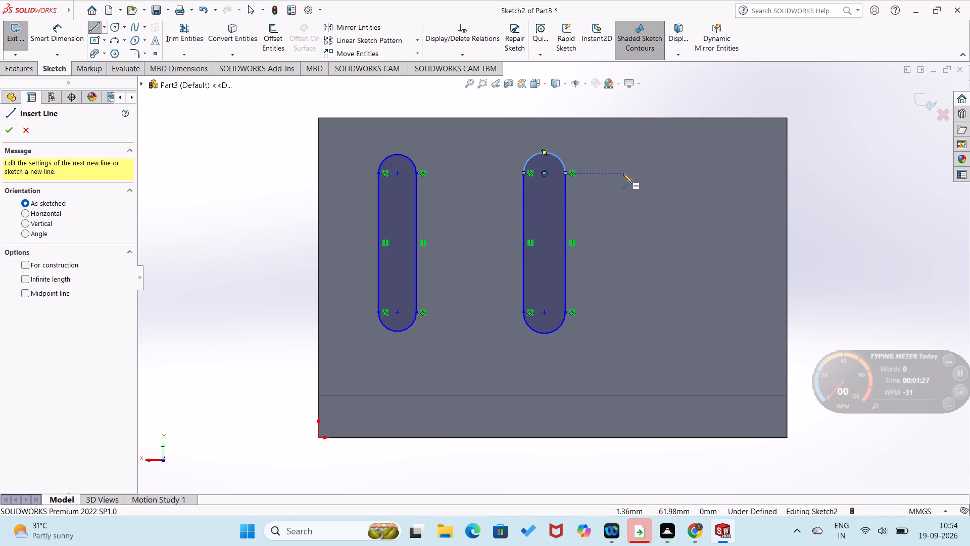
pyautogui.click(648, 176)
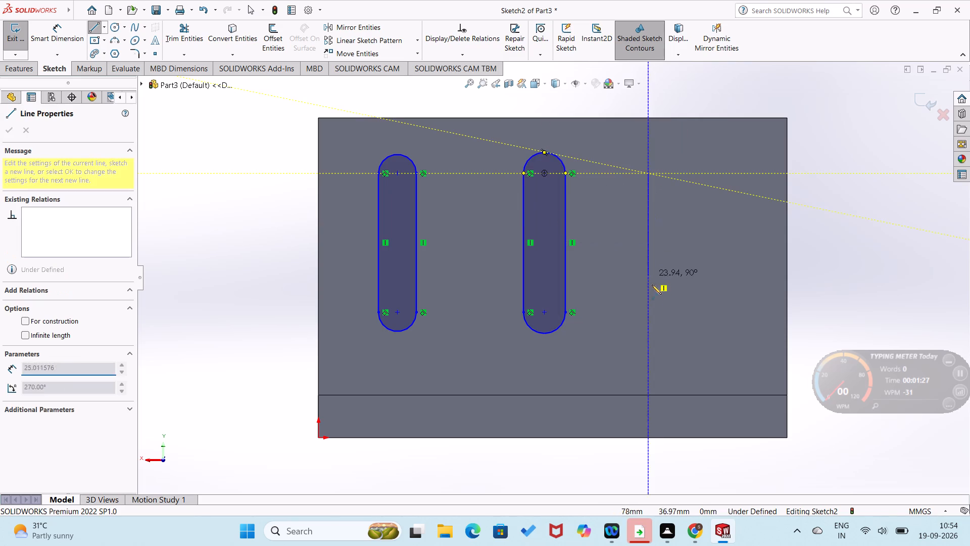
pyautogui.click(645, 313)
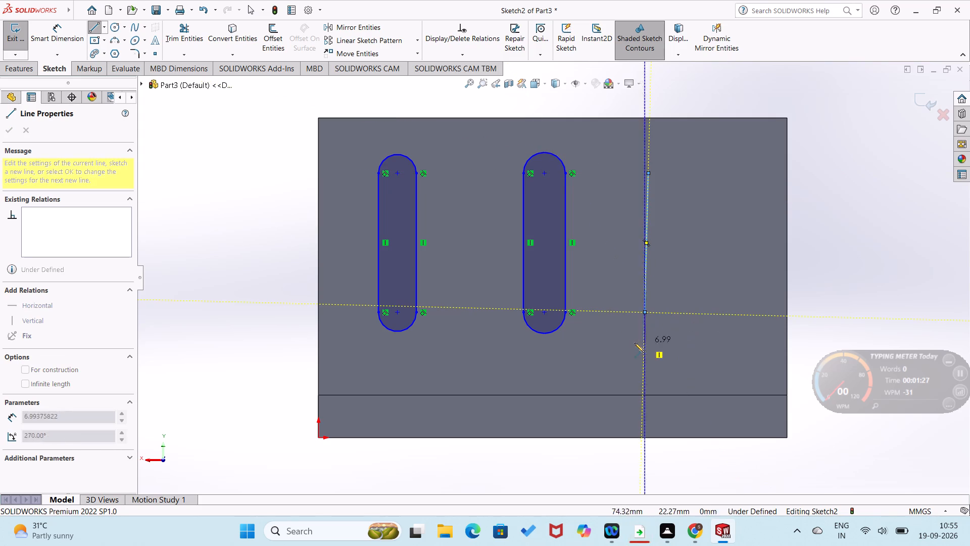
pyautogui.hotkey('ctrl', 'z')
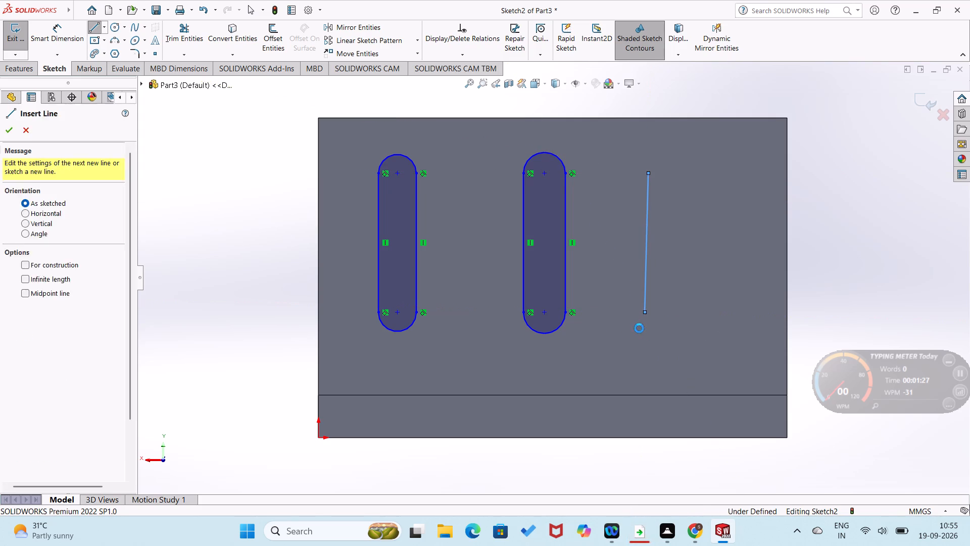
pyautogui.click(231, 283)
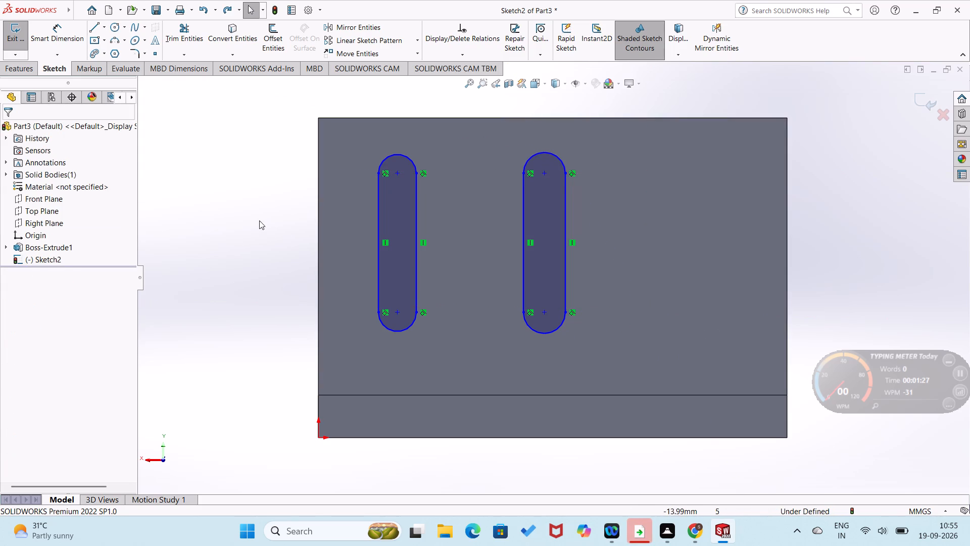
# Sketch a third vertical slot toward the wall's far end, level with the others, with about 32.6 mm sides and 3.9 mm end radius.
pyautogui.moveTo(261, 219); pyautogui.dragTo(83, 277, button='right')
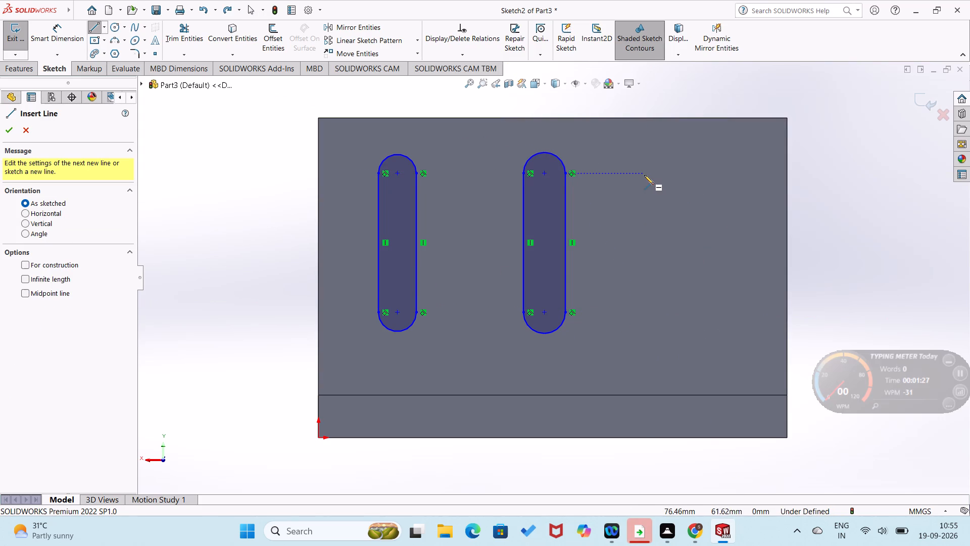
pyautogui.click(644, 175)
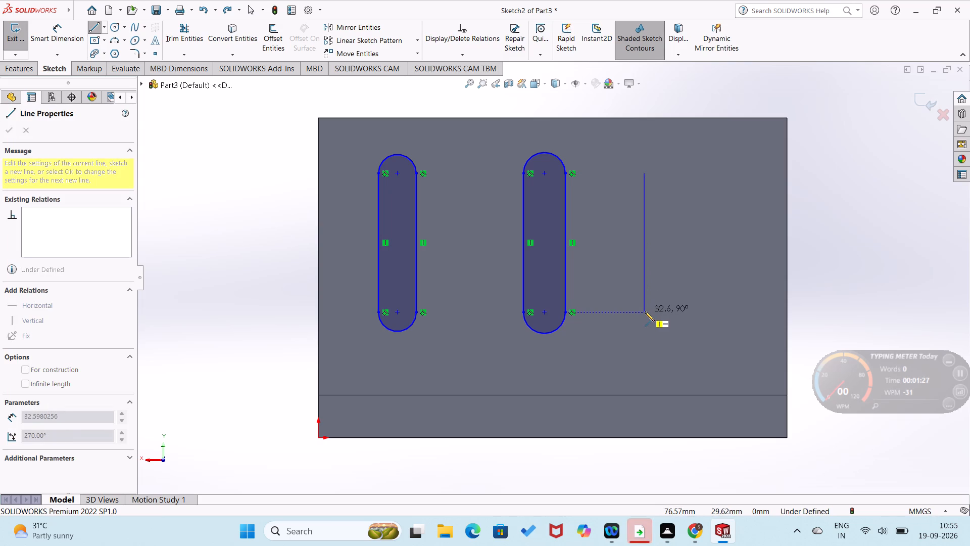
pyautogui.click(645, 311)
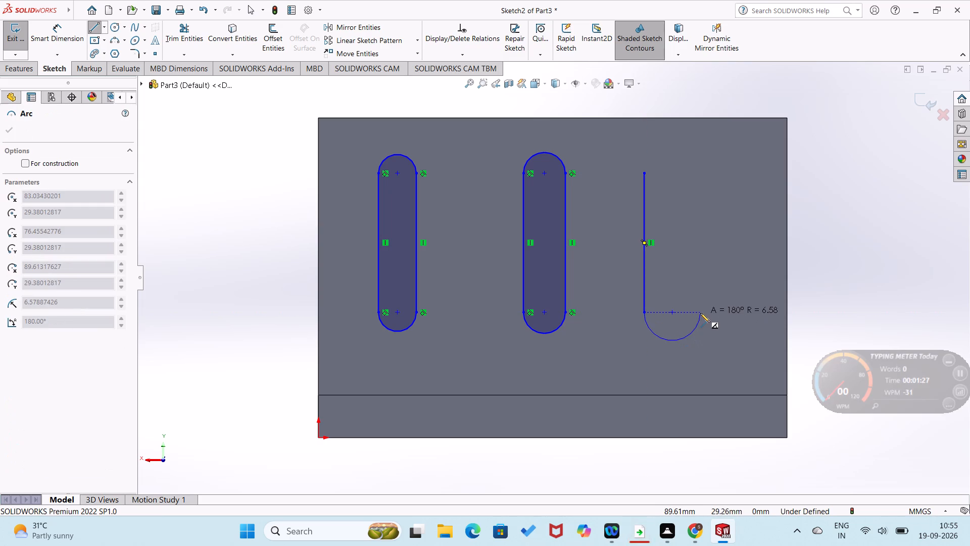
pyautogui.click(677, 312)
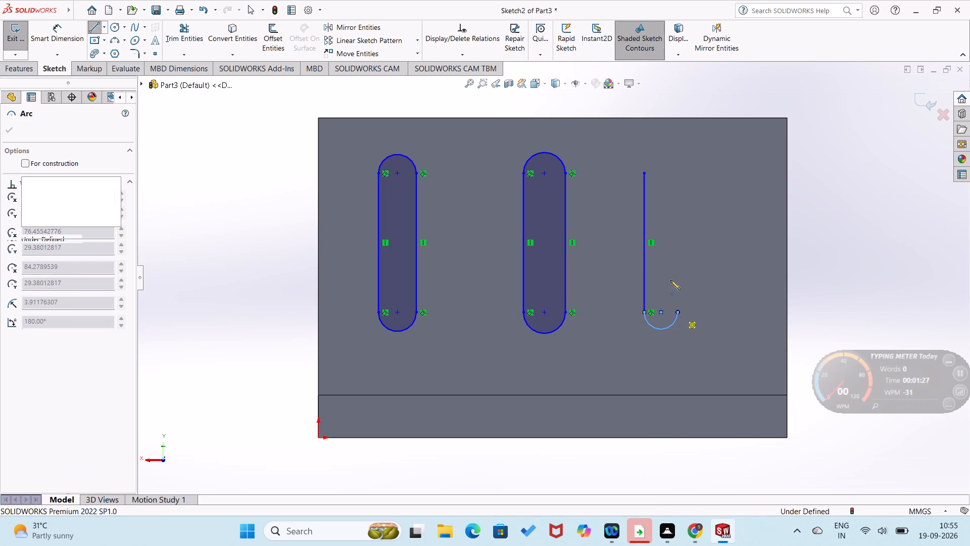
pyautogui.click(676, 174)
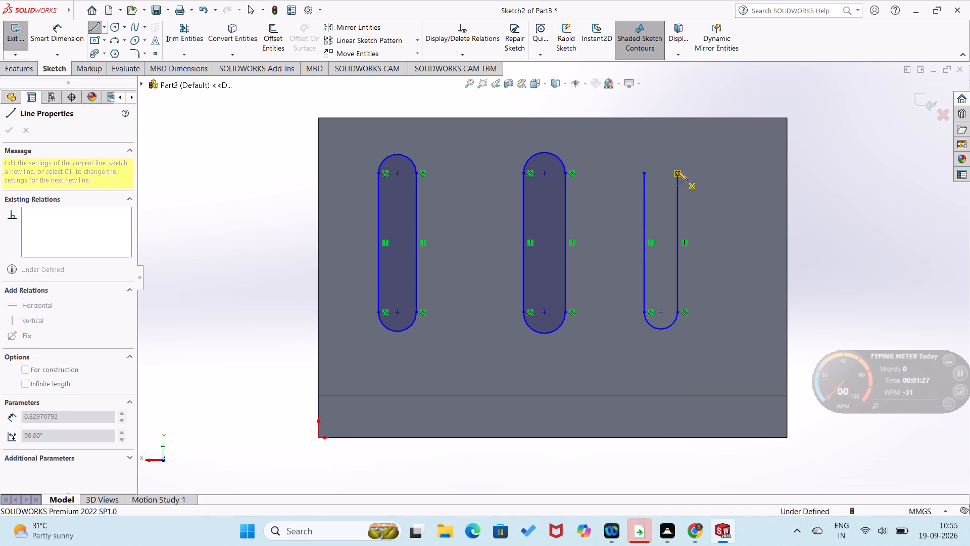
pyautogui.click(643, 173)
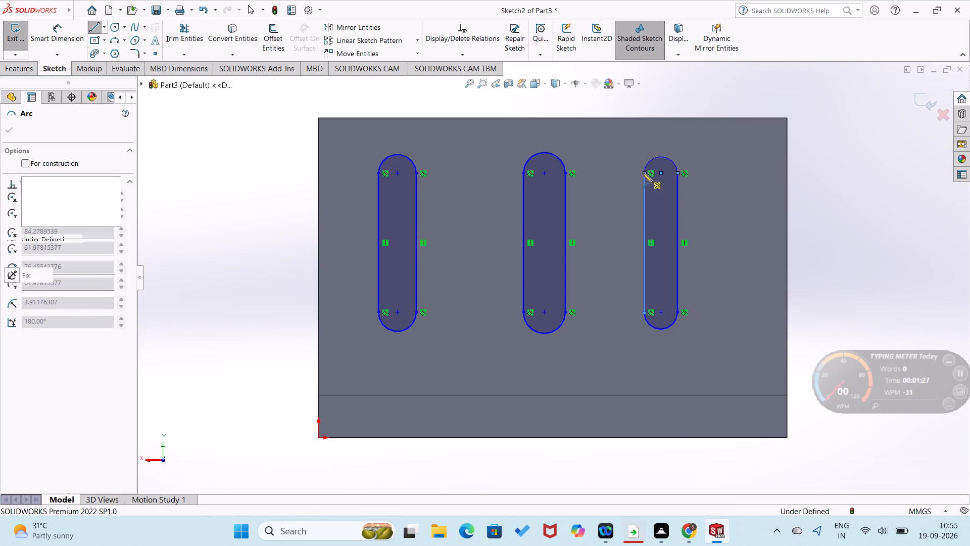
# Dimension the first slot's upper arc centre 20 mm horizontally from the wall's origin-side upper corner.
pyautogui.moveTo(617, 202); pyautogui.dragTo(627, 153, button='right')
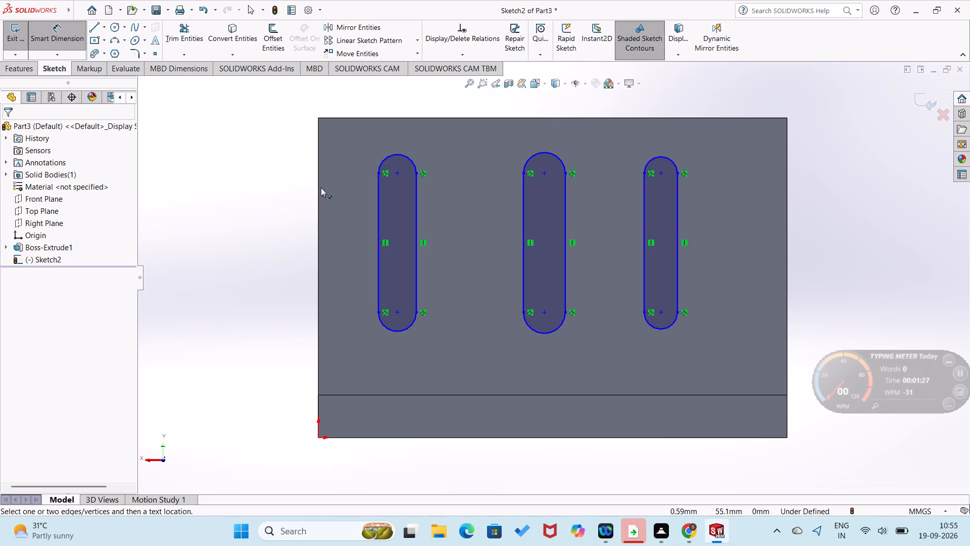
pyautogui.click(319, 116)
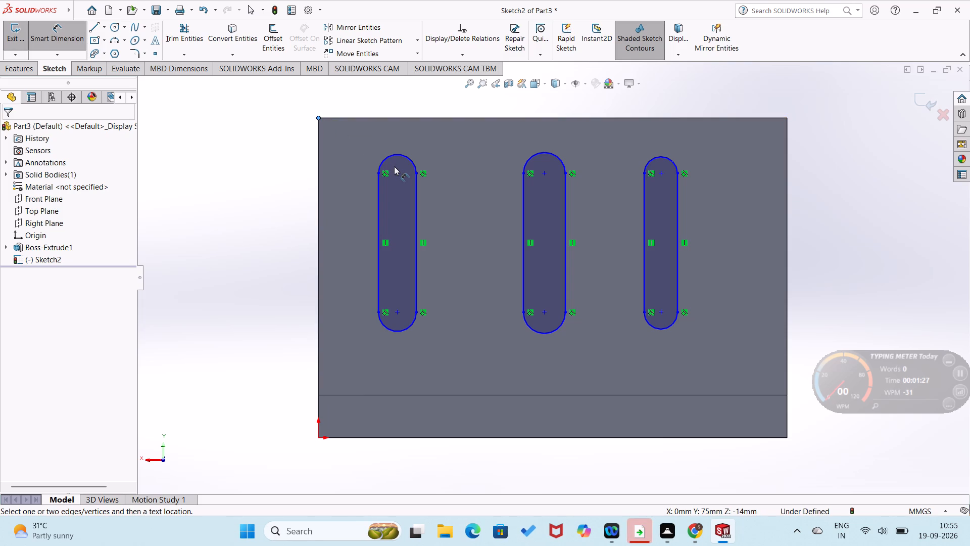
pyautogui.click(397, 173)
pyautogui.click(368, 100)
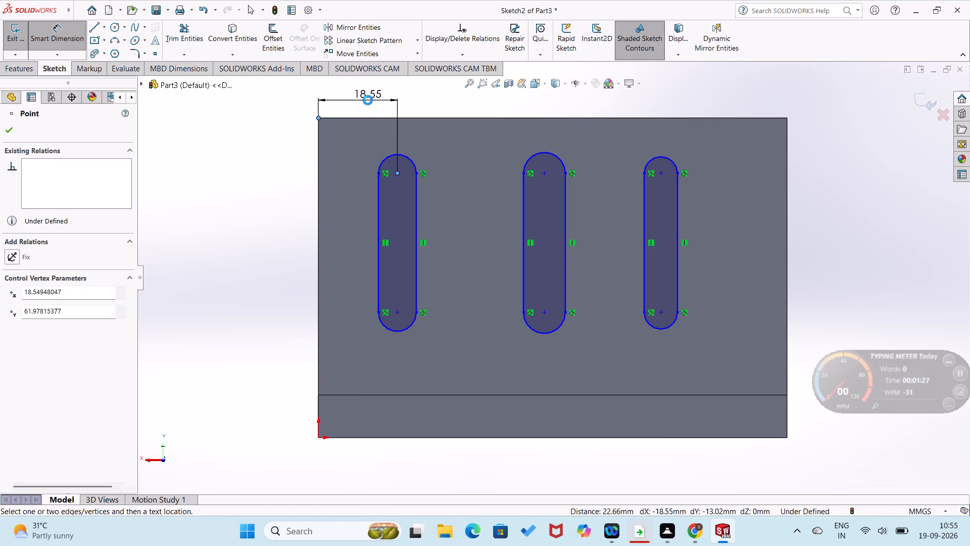
pyautogui.write('20')
pyautogui.press('Return')
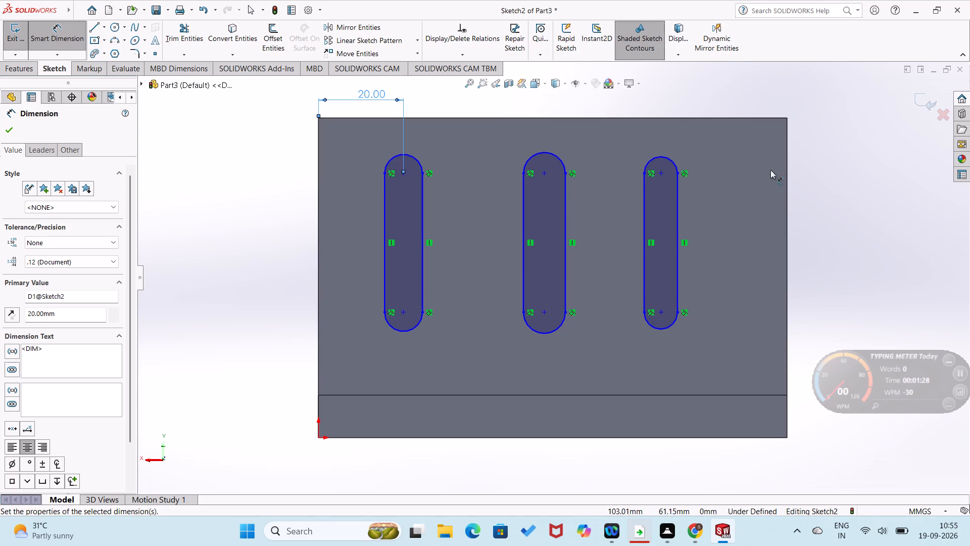
# Dimension the third slot's upper arc centre 20 mm horizontally from the wall's opposite upper corner.
pyautogui.click(786, 118)
pyautogui.click(660, 174)
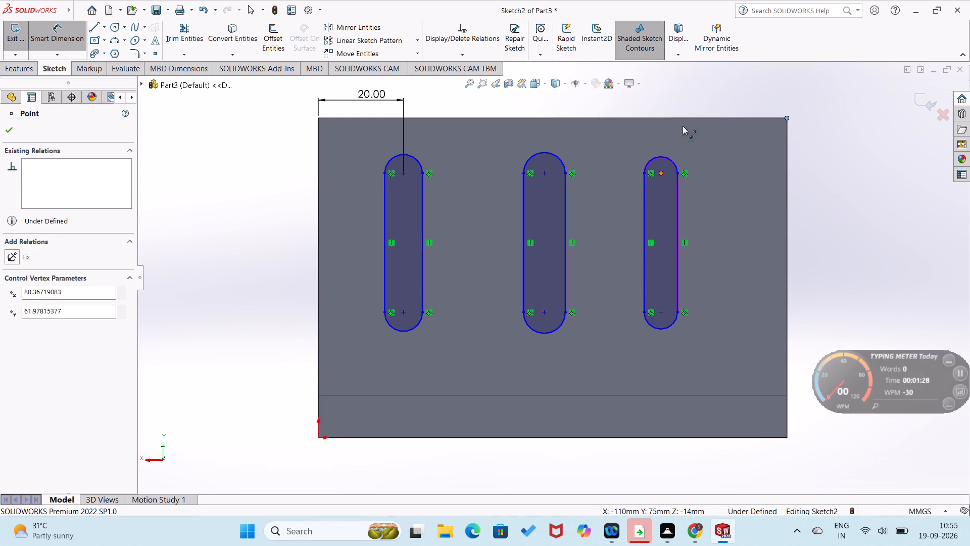
pyautogui.click(710, 94)
pyautogui.press('0')
pyautogui.press('Return')
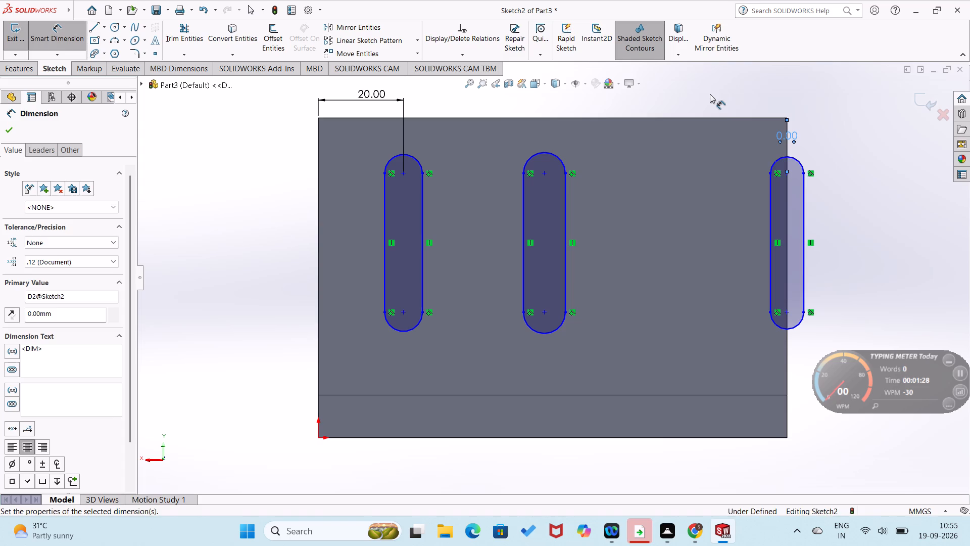
pyautogui.hotkey('ctrl', 'z')
pyautogui.doubleClick(712, 85)
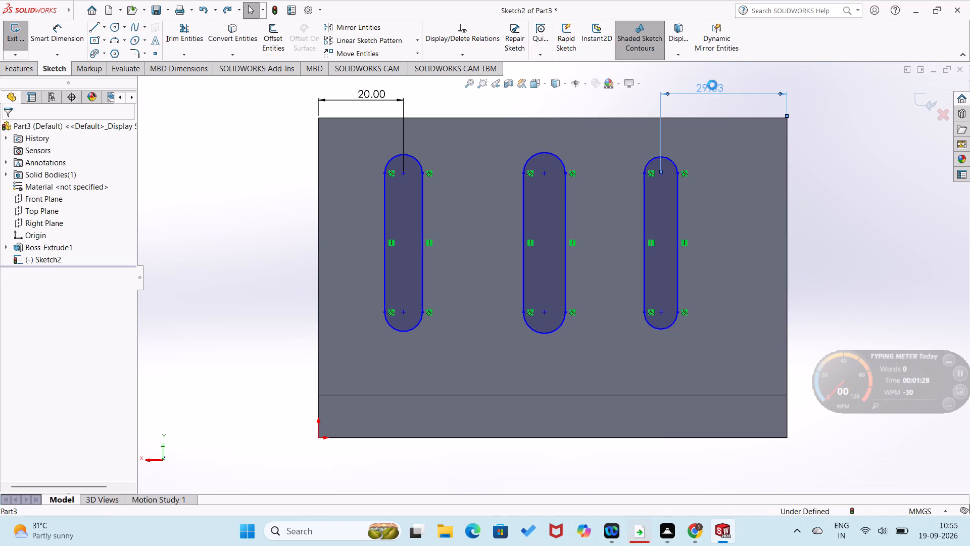
pyautogui.write('20')
pyautogui.press('Return')
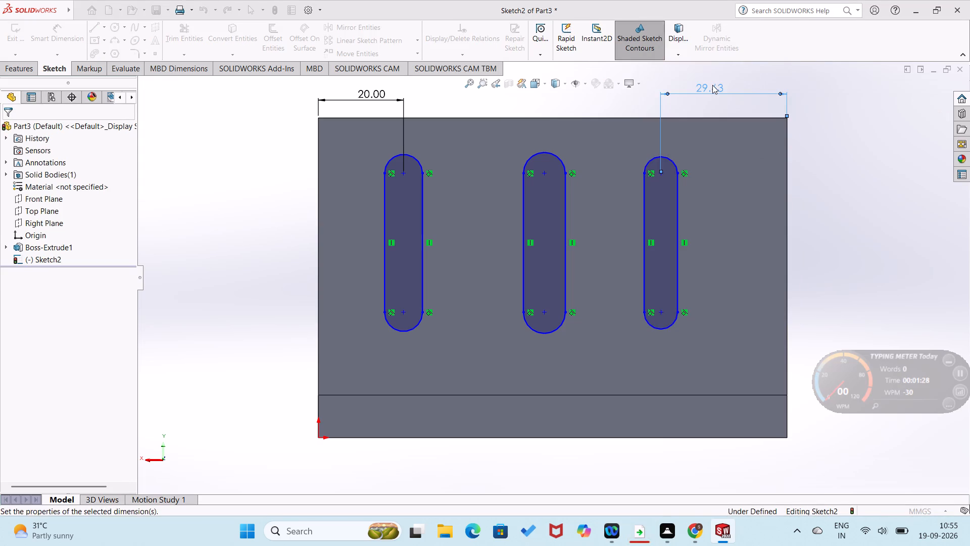
# Dimension the horizontal spacing between the middle and third slots' upper arc centres as 35 mm.
pyautogui.click(666, 100)
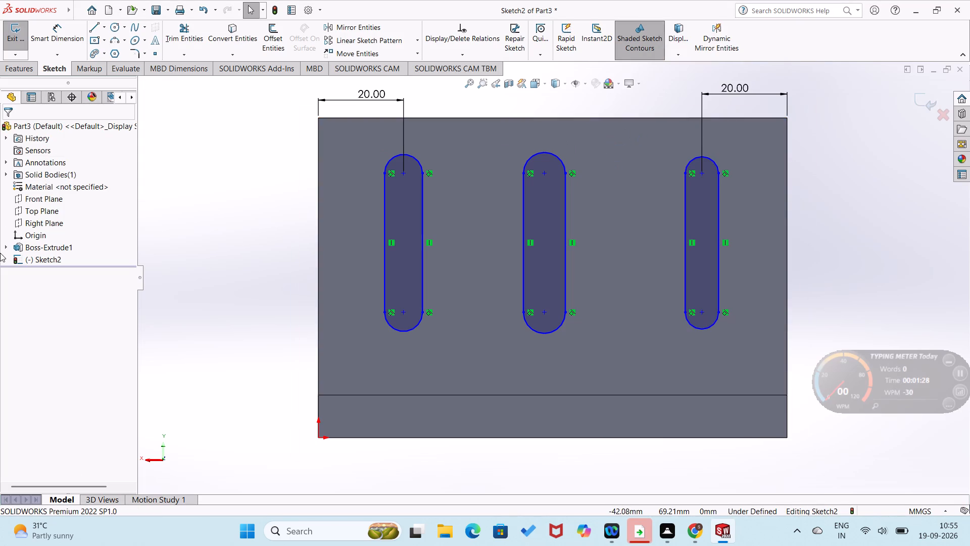
pyautogui.moveTo(231, 312); pyautogui.dragTo(264, 215, button='right')
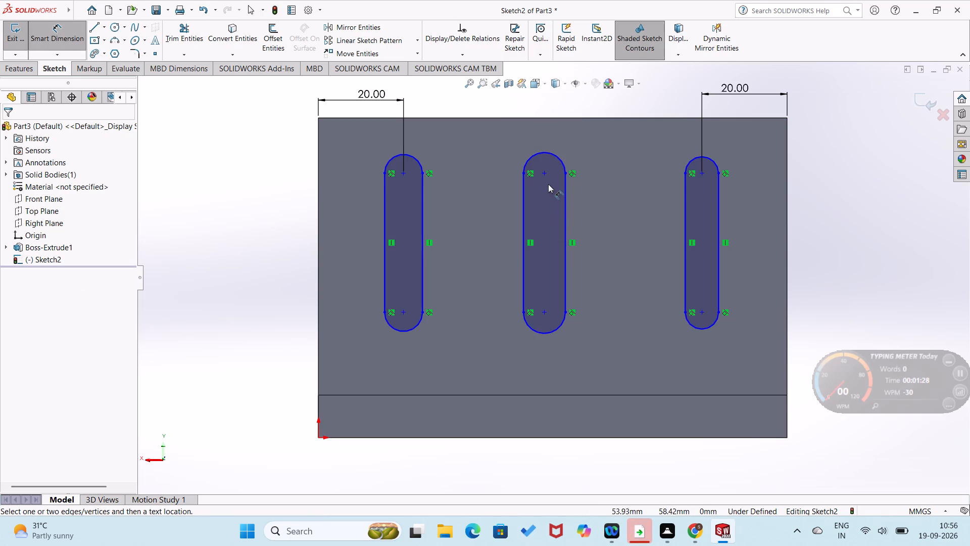
pyautogui.click(544, 173)
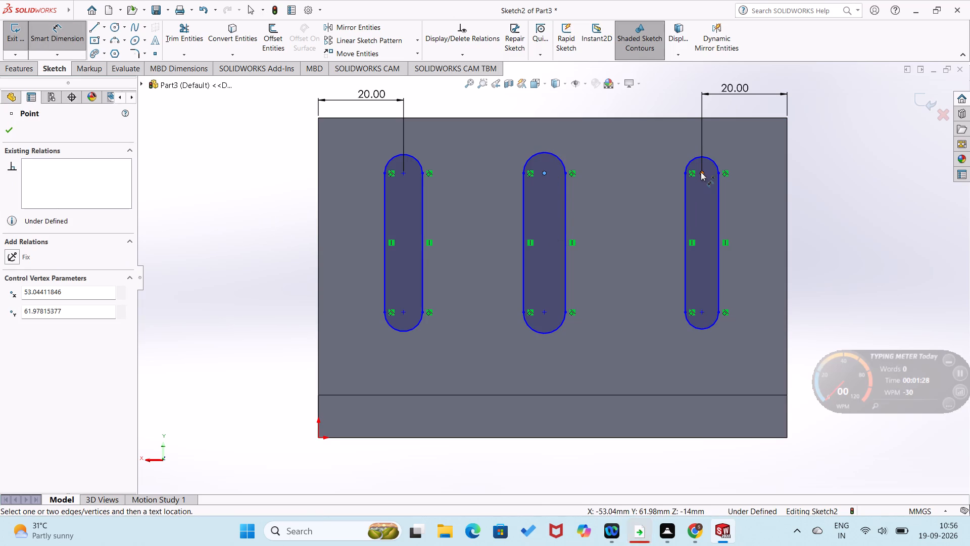
pyautogui.click(701, 172)
pyautogui.click(648, 108)
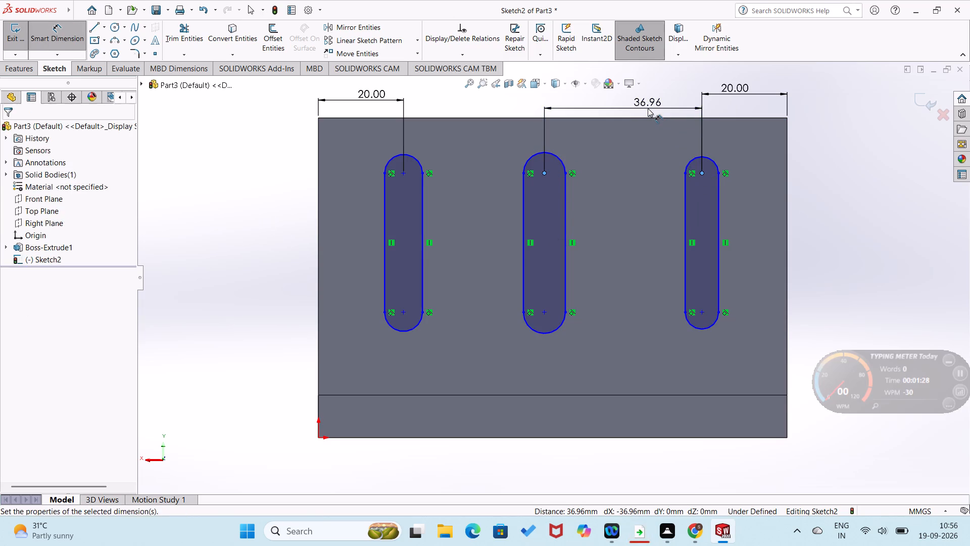
pyautogui.write('35')
pyautogui.press('Return')
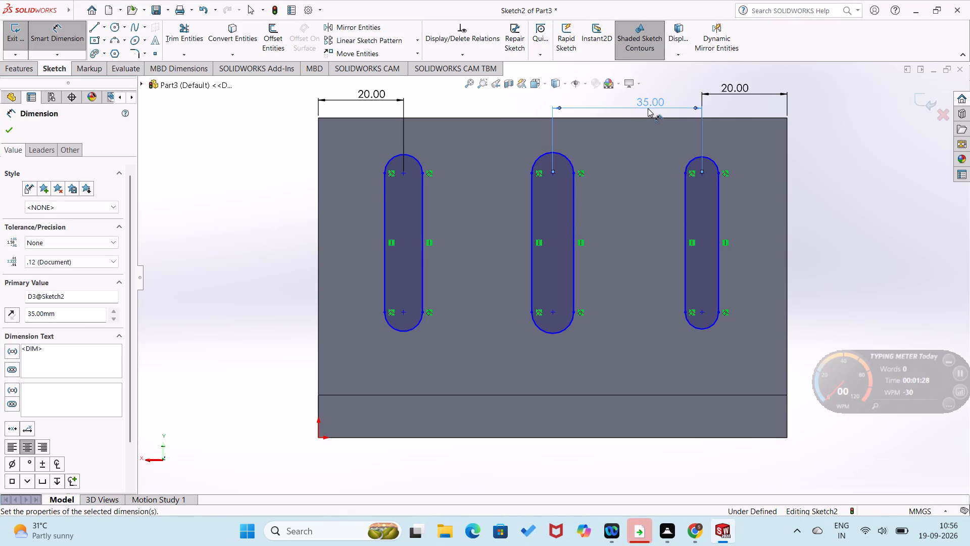
pyautogui.click(868, 167)
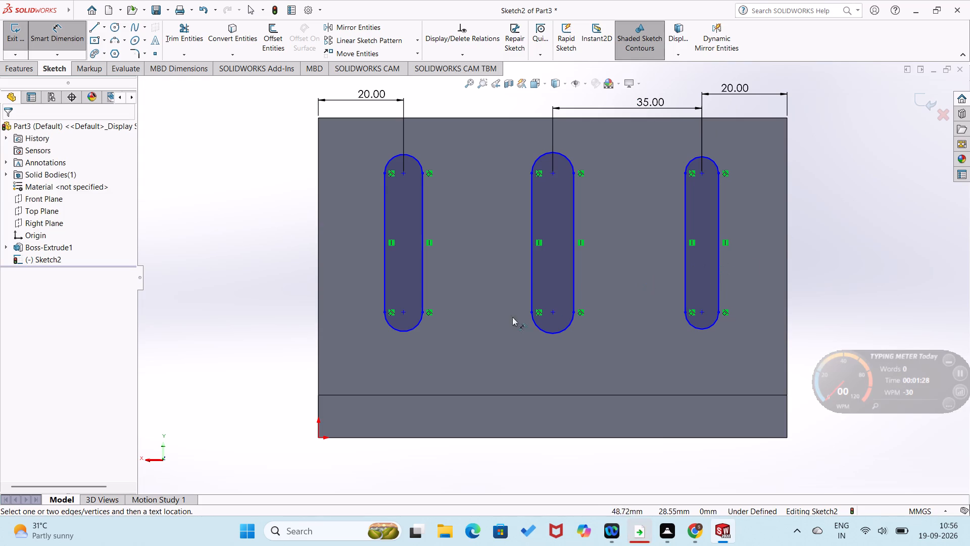
# Dimension the first slot's lower end arc with a 5 mm radius.
pyautogui.click(410, 328)
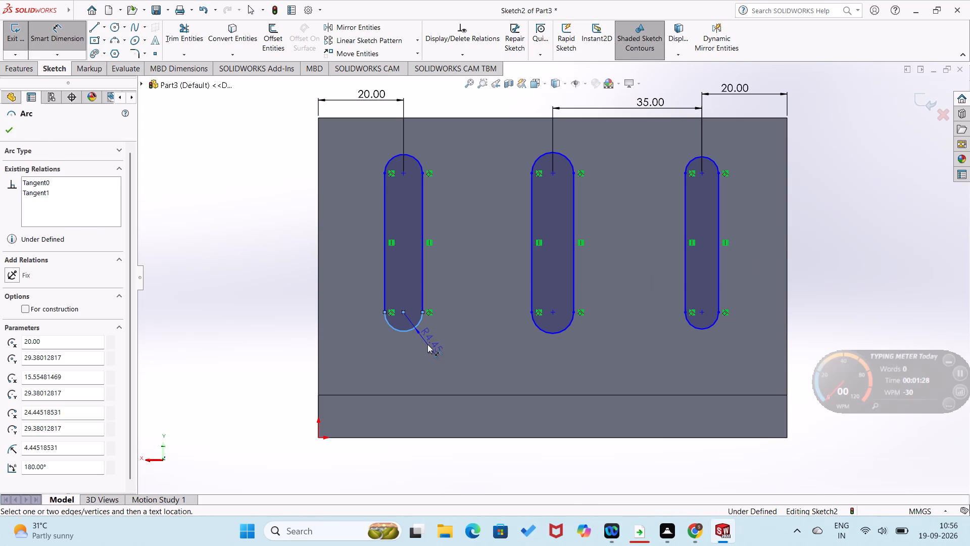
pyautogui.click(427, 344)
pyautogui.press('5')
pyautogui.press('Return')
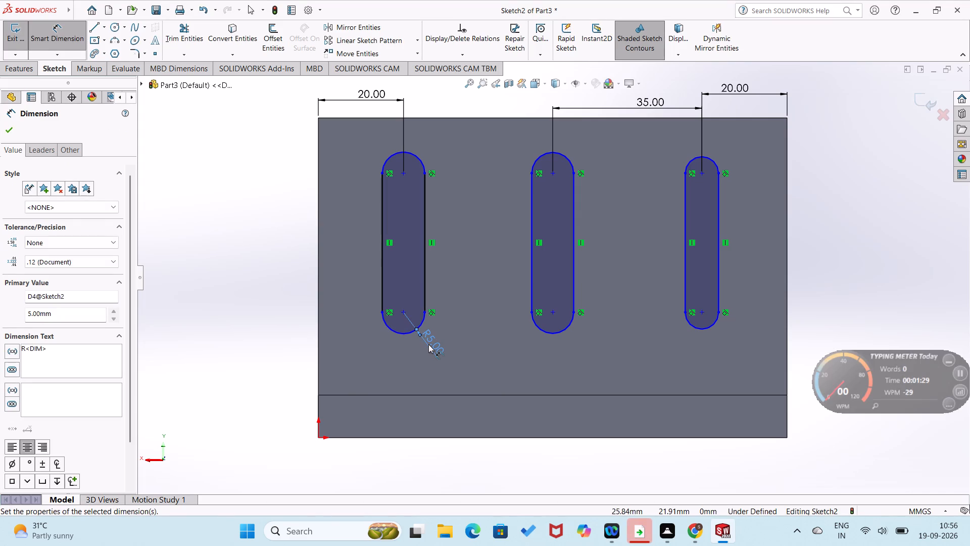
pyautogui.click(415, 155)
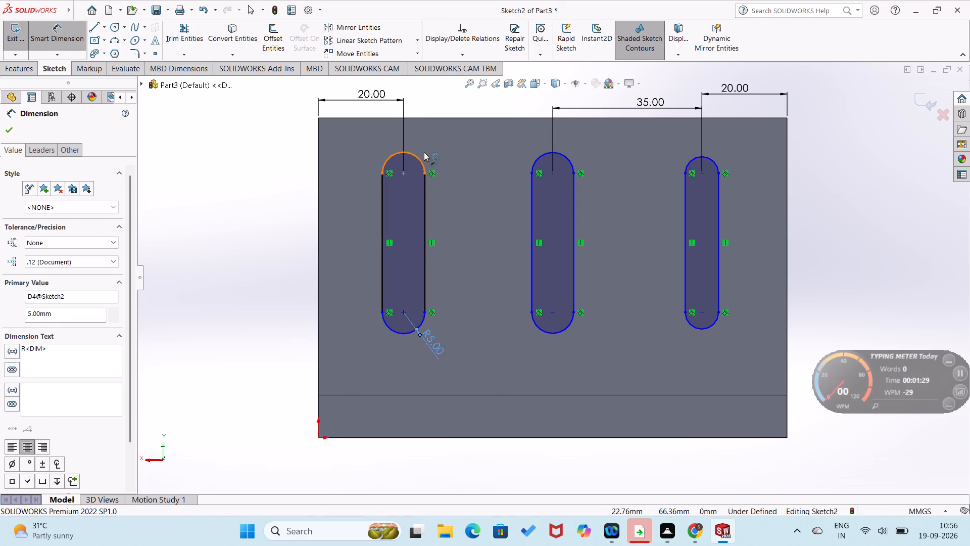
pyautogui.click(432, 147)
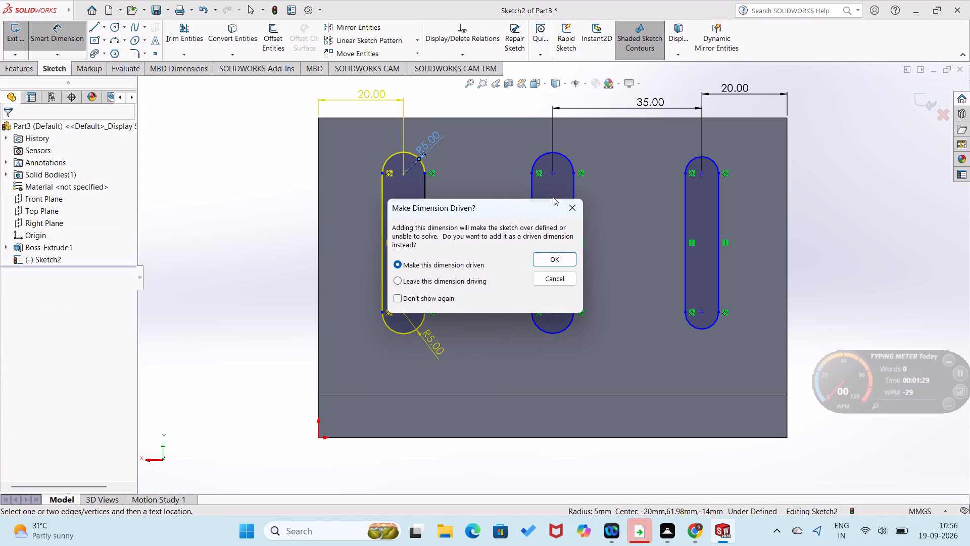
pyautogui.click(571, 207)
# Dimension the lower end arcs of the middle and third slots with a 5 mm radius each.
pyautogui.click(565, 329)
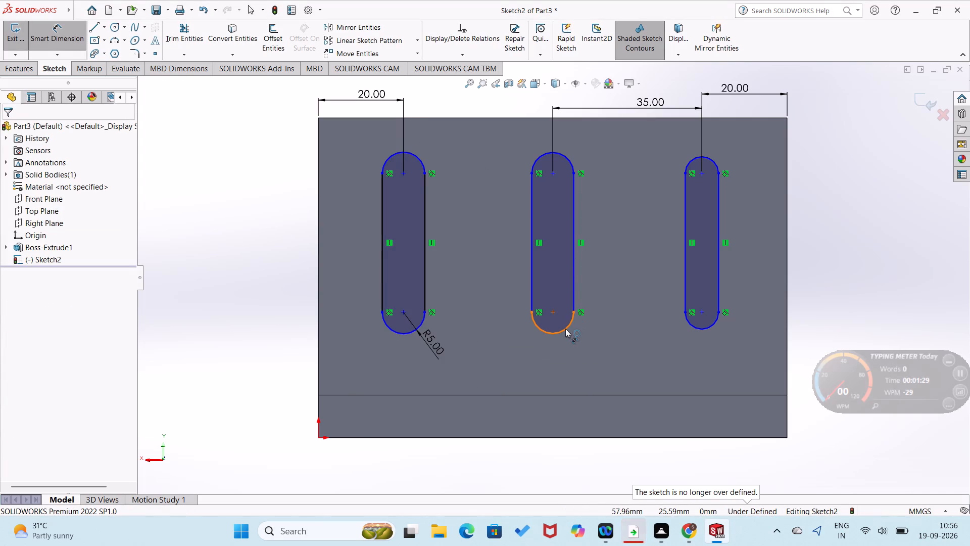
pyautogui.click(584, 344)
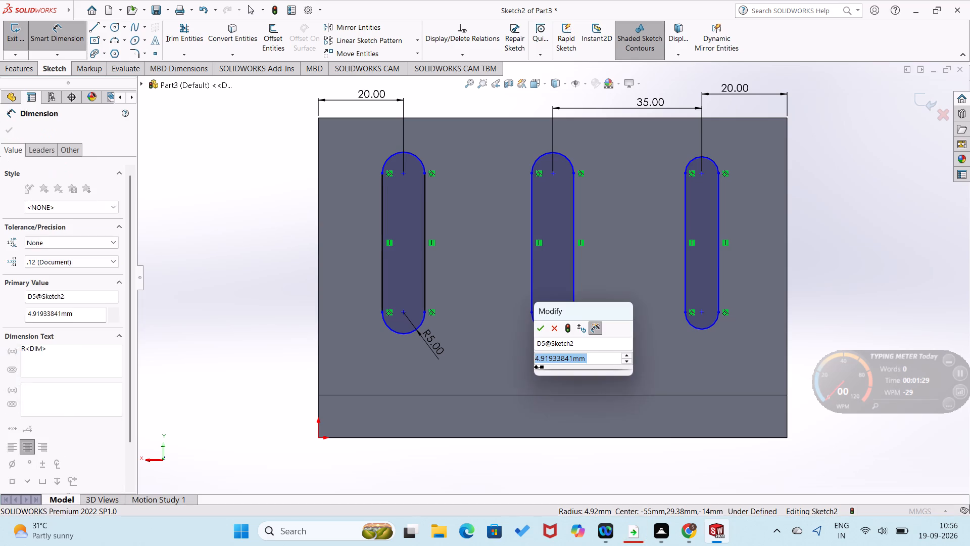
pyautogui.press('5')
pyautogui.press('Return')
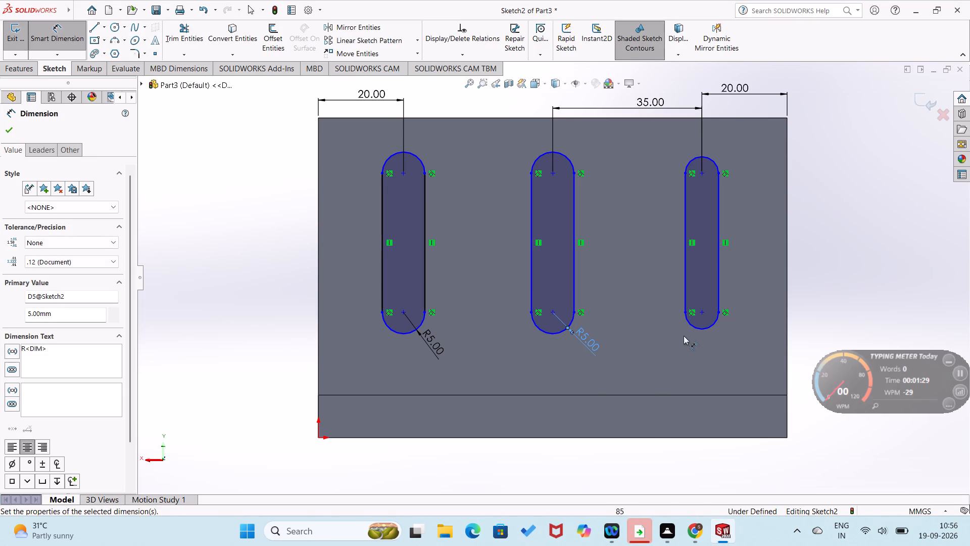
pyautogui.click(702, 327)
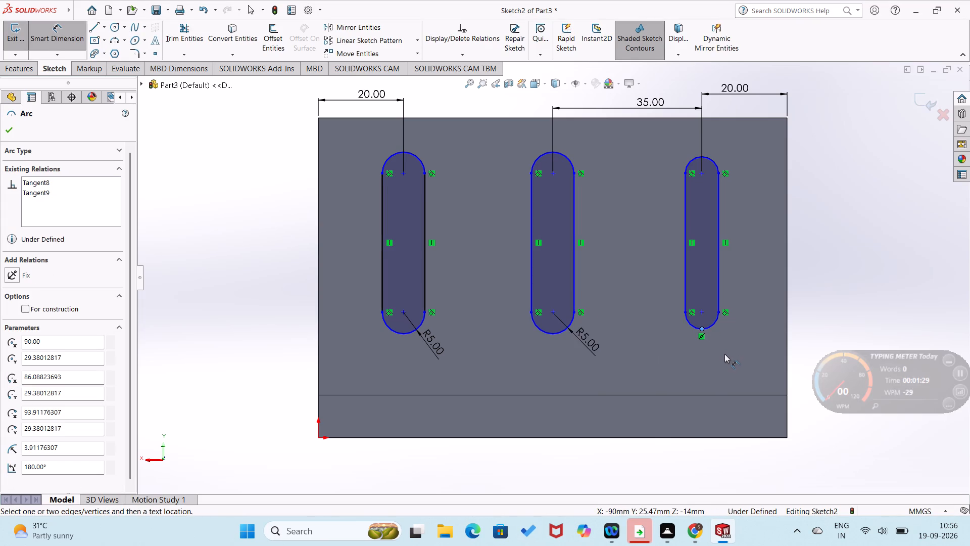
pyautogui.moveTo(858, 321); pyautogui.dragTo(916, 232, button='right')
pyautogui.moveTo(875, 278); pyautogui.dragTo(913, 191, button='right')
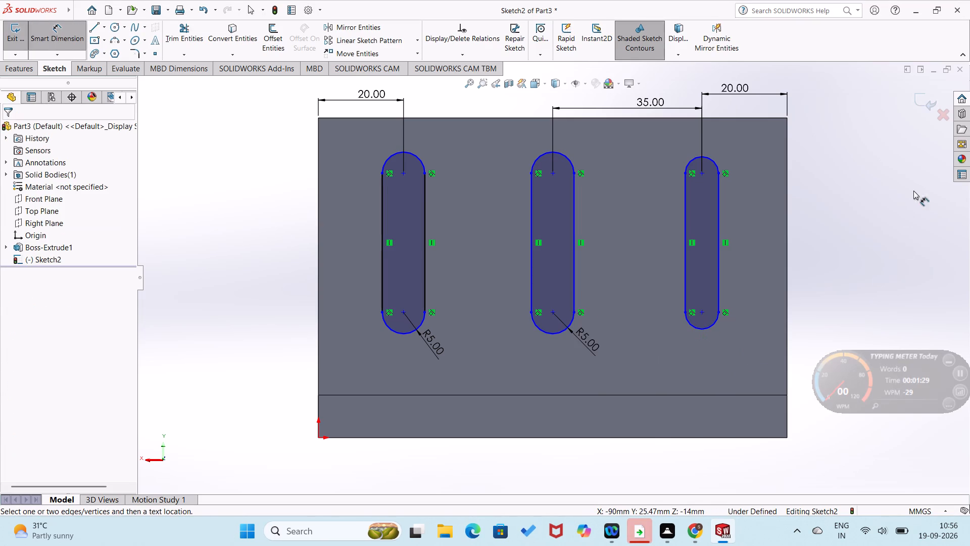
pyautogui.click(707, 330)
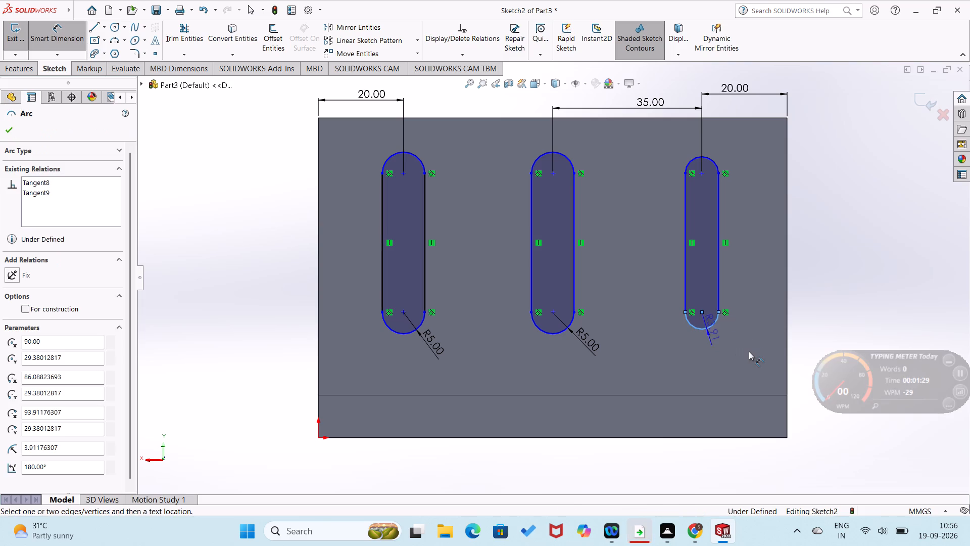
pyautogui.click(749, 351)
pyautogui.press('5')
pyautogui.press('Return')
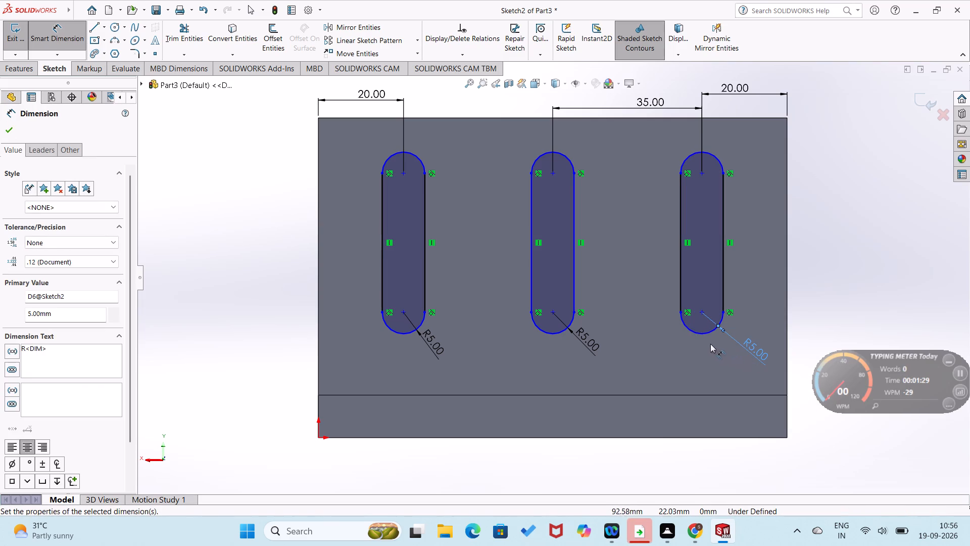
# Dimension the first slot's upper arc centre 10 mm below the wall's top edge.
pyautogui.click(374, 116)
pyautogui.click(372, 118)
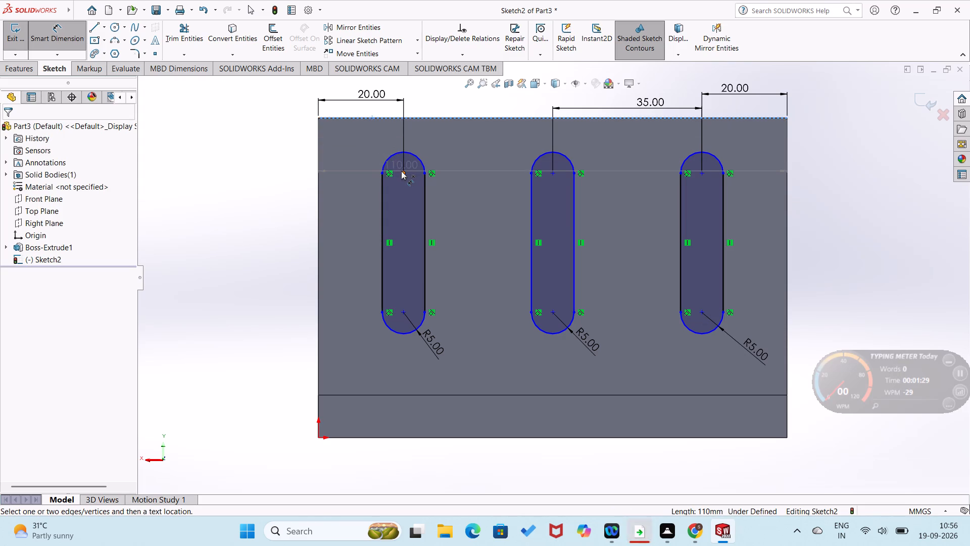
pyautogui.click(405, 173)
pyautogui.click(372, 164)
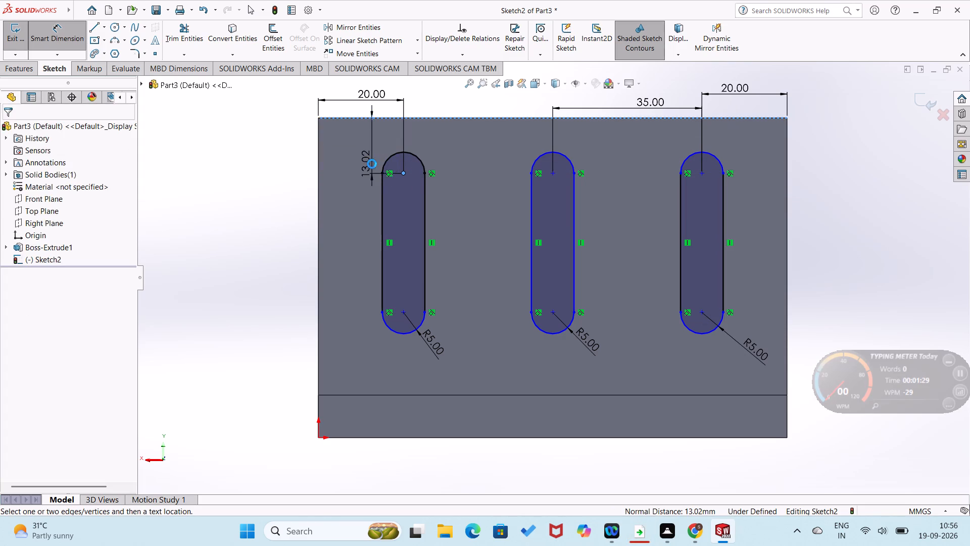
pyautogui.write('10')
pyautogui.press('Return')
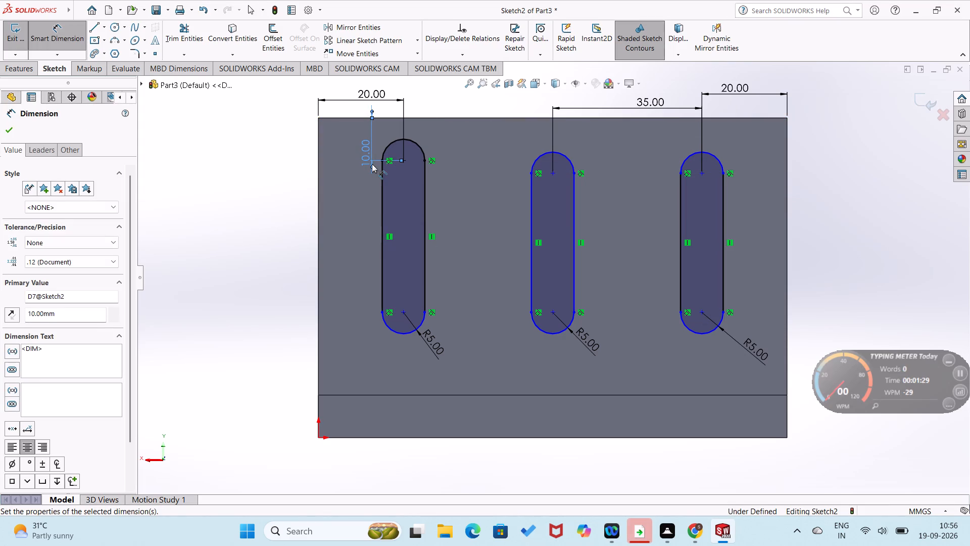
# Dimension the upper arc centres of the middle and third slots 10 mm below the wall's top edge.
pyautogui.click(517, 119)
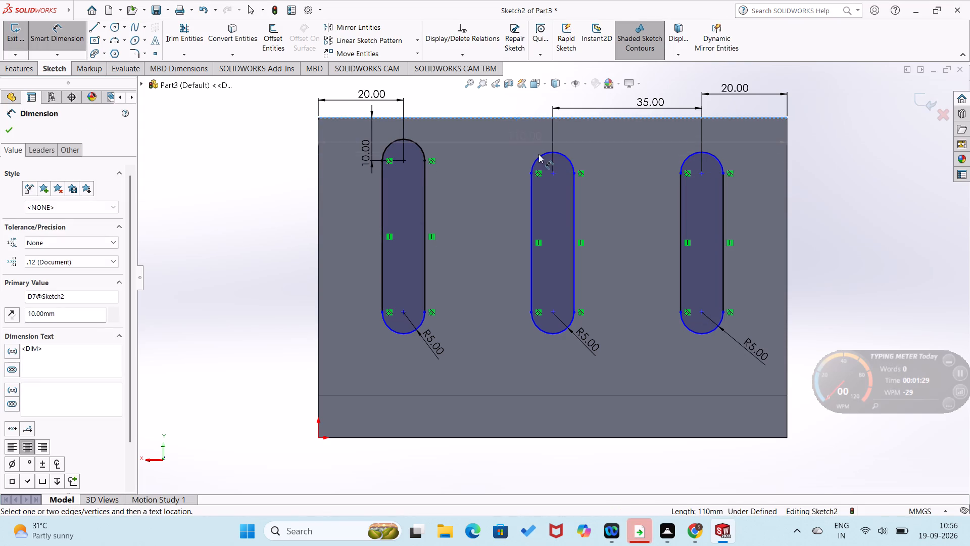
pyautogui.click(553, 174)
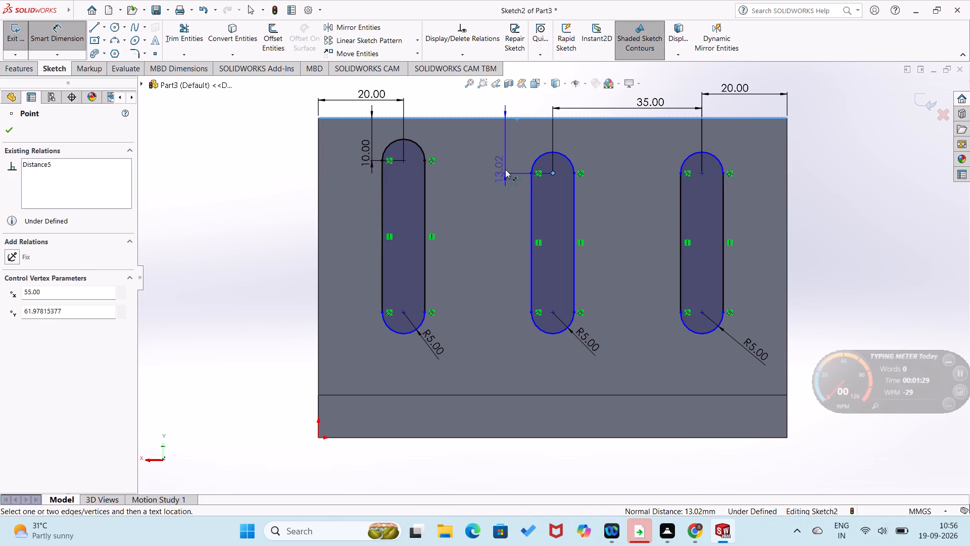
pyautogui.click(505, 169)
pyautogui.write('10')
pyautogui.press('Return')
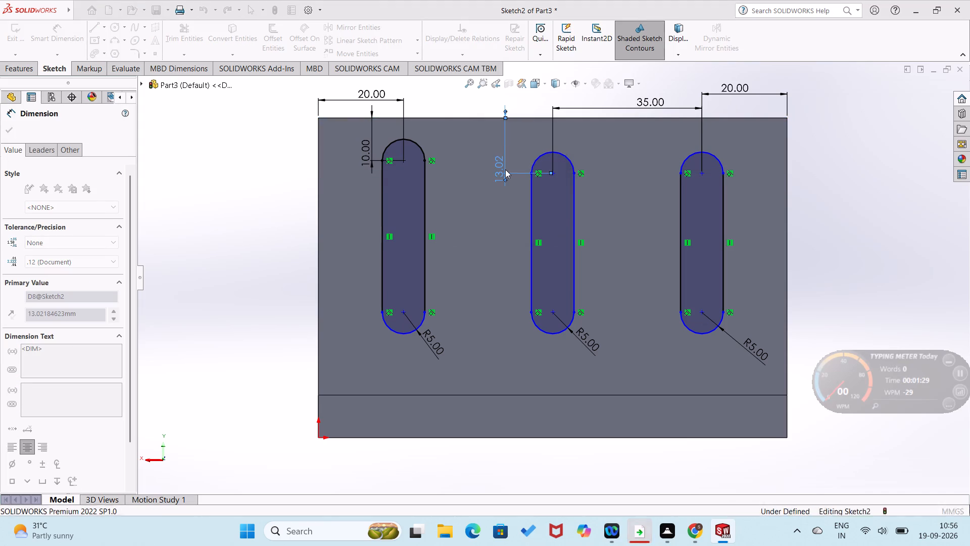
pyautogui.click(671, 116)
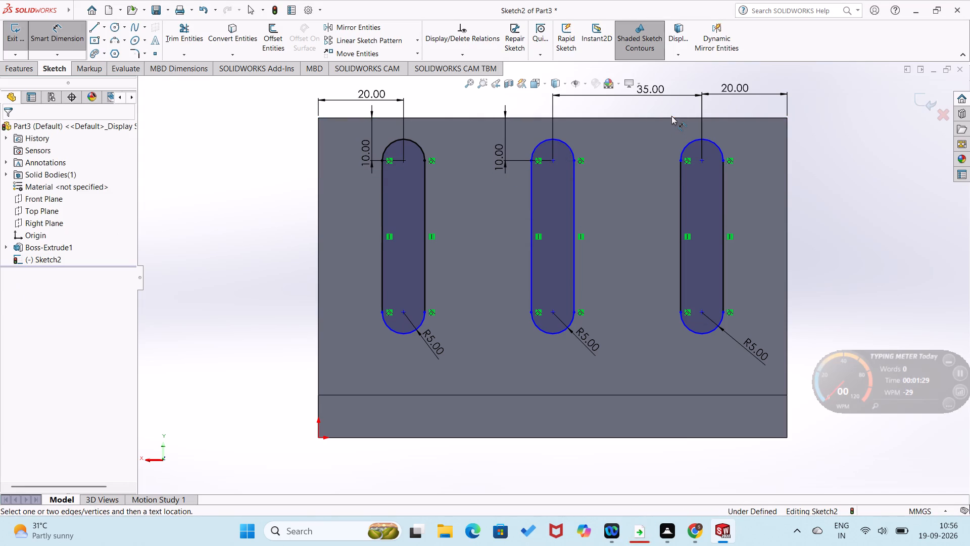
pyautogui.click(670, 117)
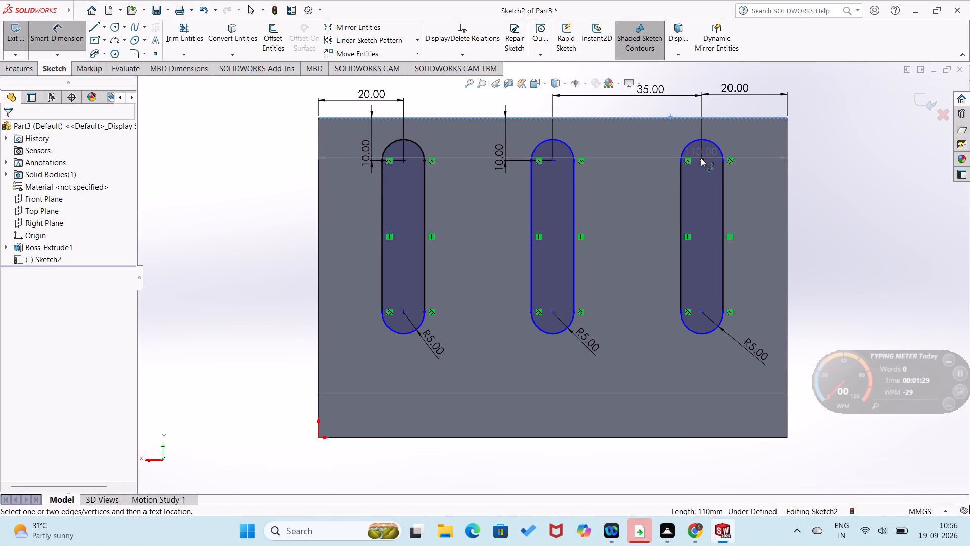
pyautogui.click(701, 158)
pyautogui.click(750, 153)
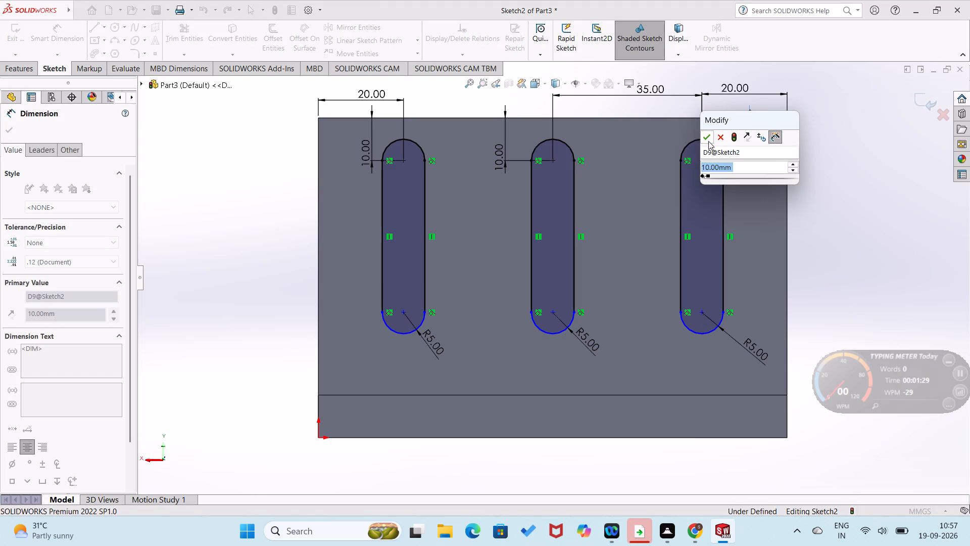
pyautogui.click(707, 139)
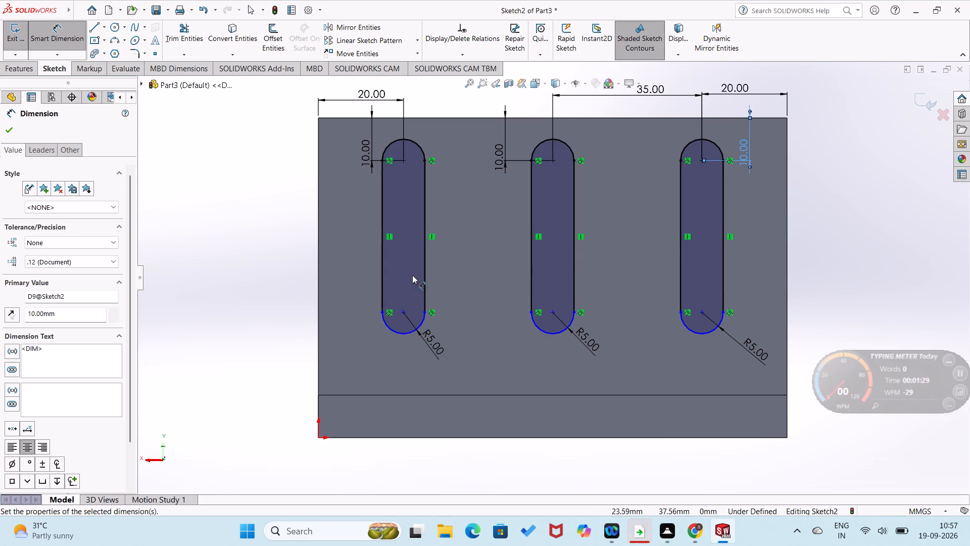
# Dimension one straight side of each of the three slots as 35 mm long.
pyautogui.click(381, 274)
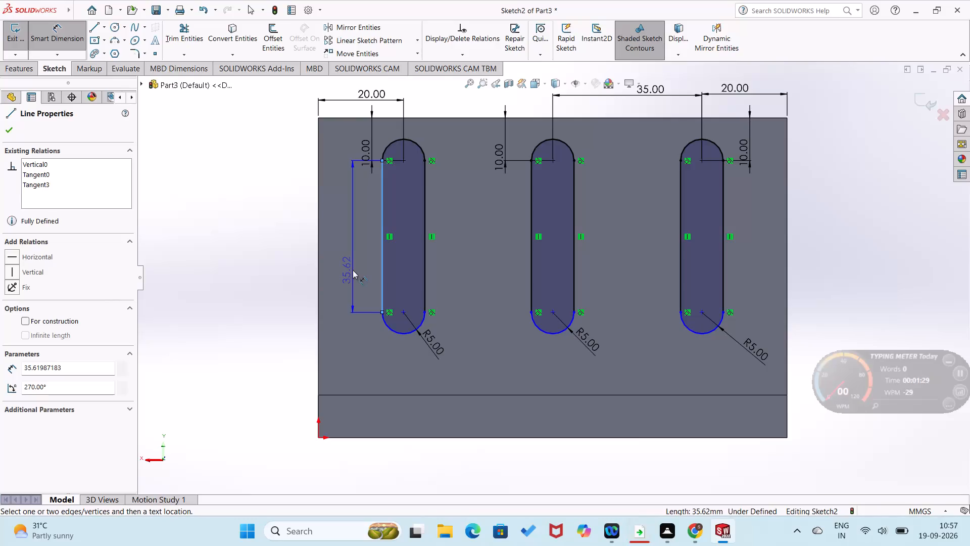
pyautogui.click(353, 270)
pyautogui.write('35')
pyautogui.press('Return')
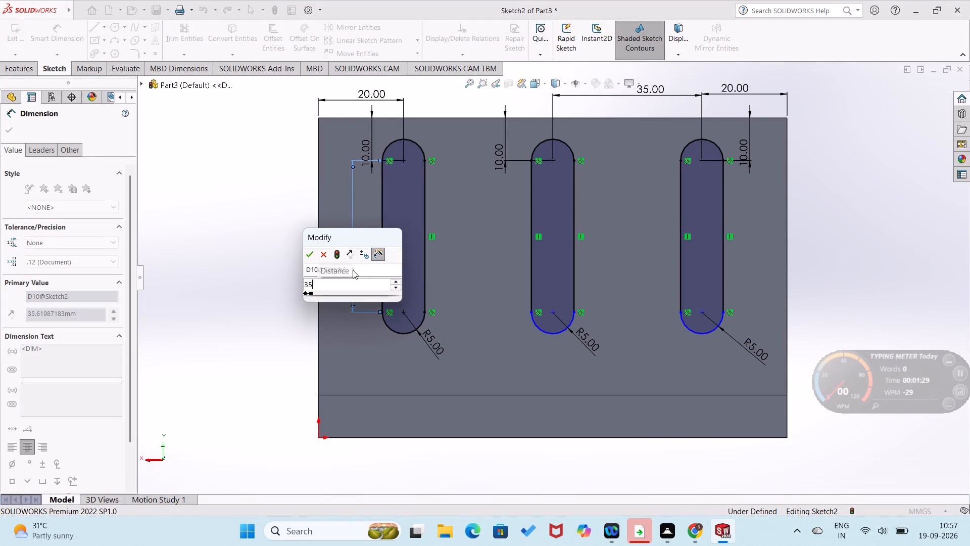
pyautogui.click(530, 291)
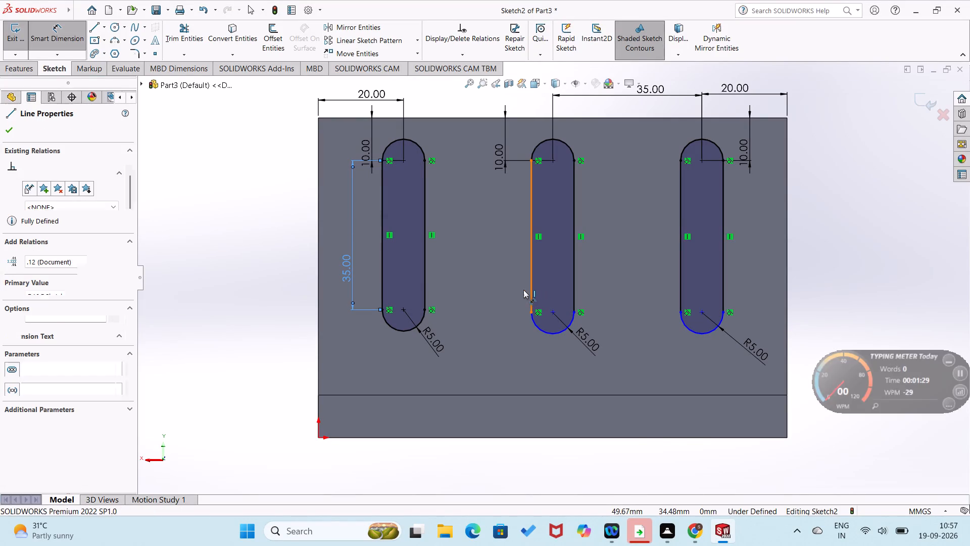
pyautogui.click(520, 288)
pyautogui.write('35')
pyautogui.press('Return')
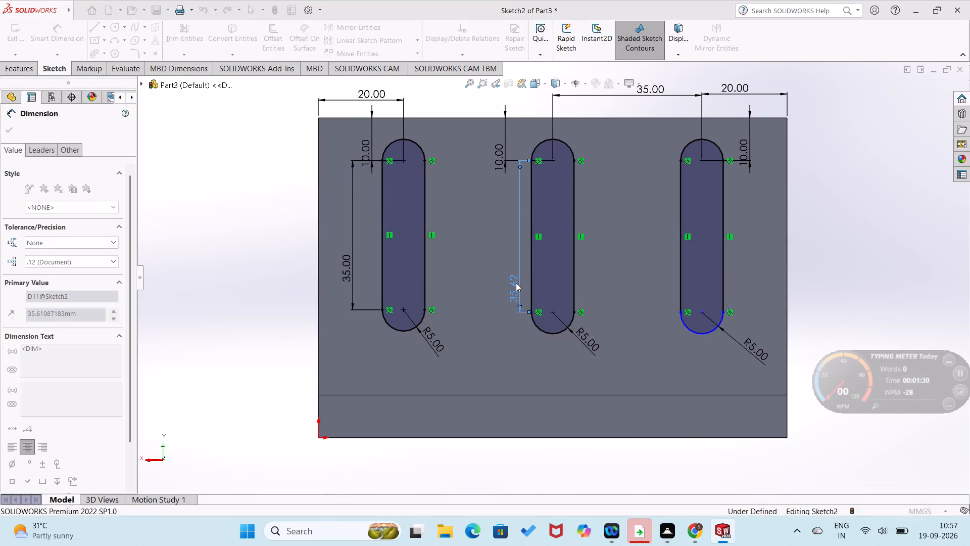
pyautogui.click(684, 272)
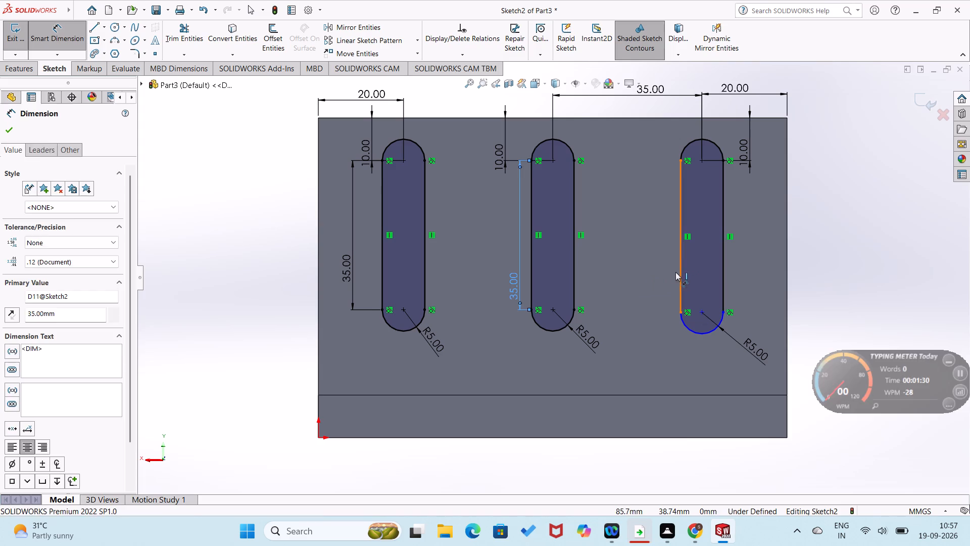
pyautogui.click(670, 272)
pyautogui.write('35')
pyautogui.press('Return')
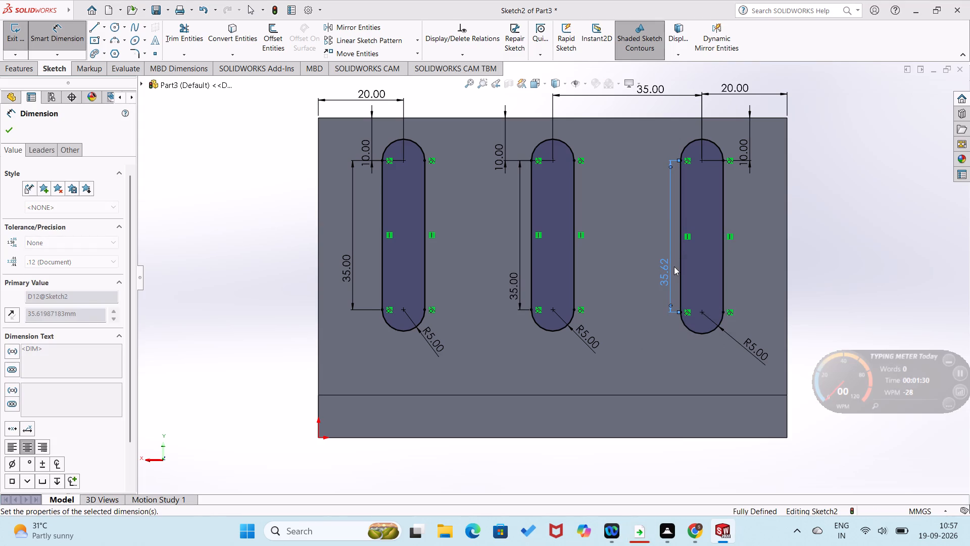
pyautogui.click(643, 260)
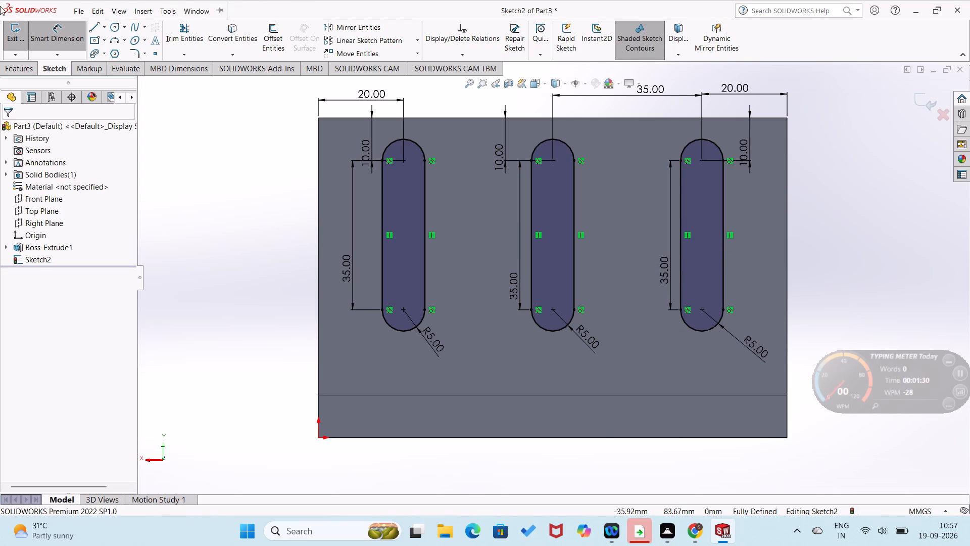
# Cut the three-slot sketch through the upright wall with a blind Extruded Cut 110 mm deep.
pyautogui.click(25, 67)
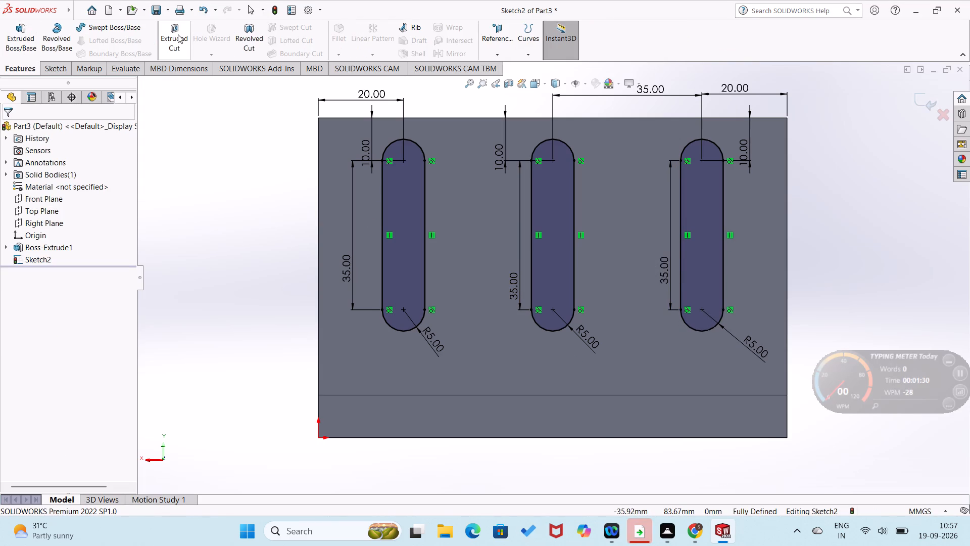
pyautogui.click(178, 35)
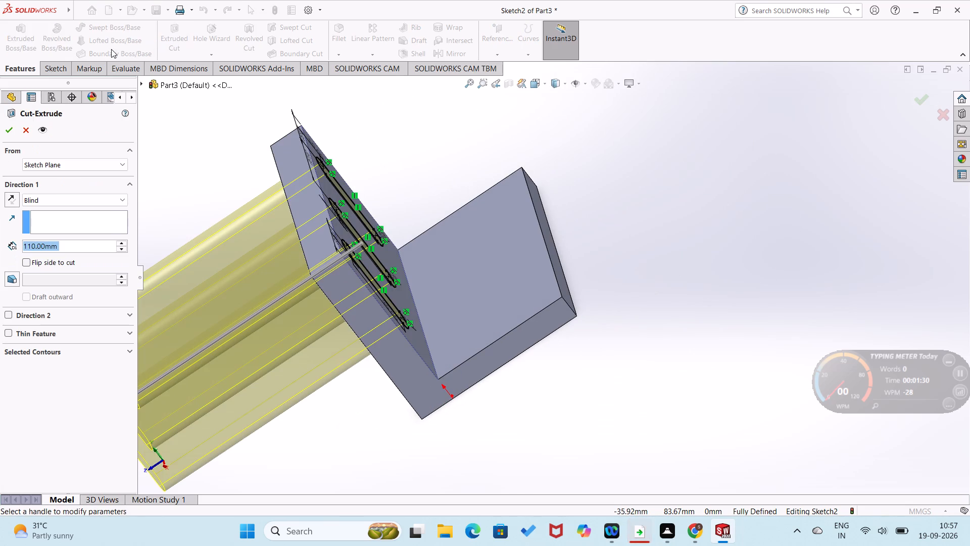
pyautogui.click(8, 134)
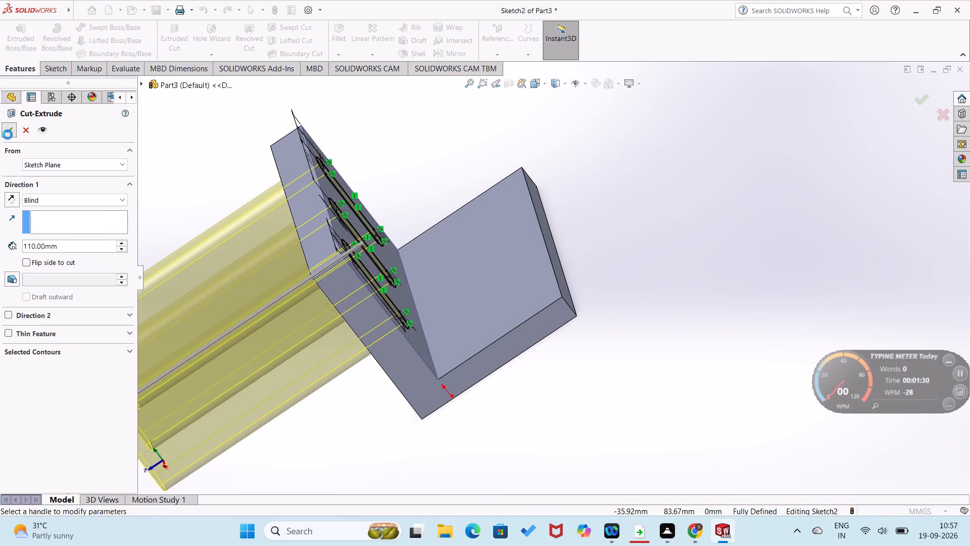
pyautogui.click(224, 196)
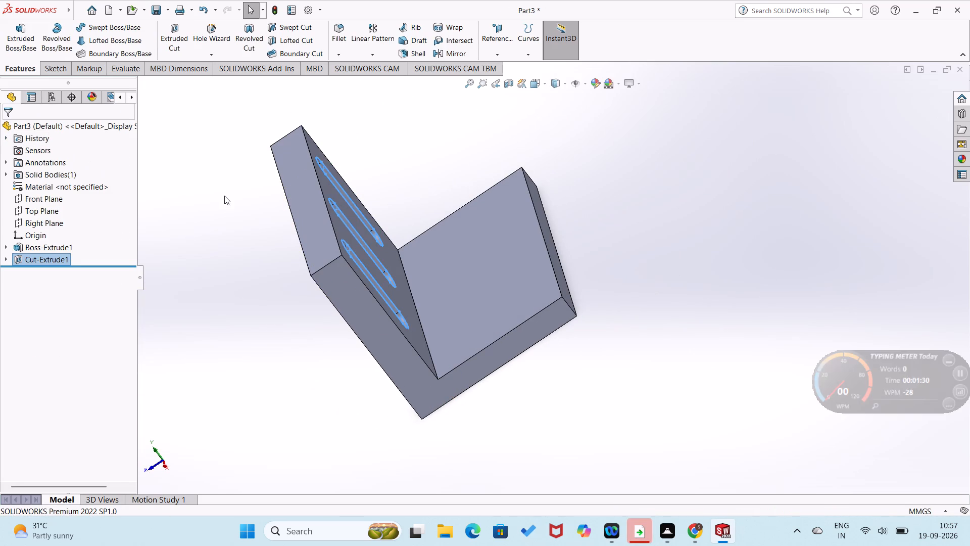
# Start a new sketch on the inner face of the bracket's base.
pyautogui.rightClick(484, 274)
pyautogui.click(510, 261)
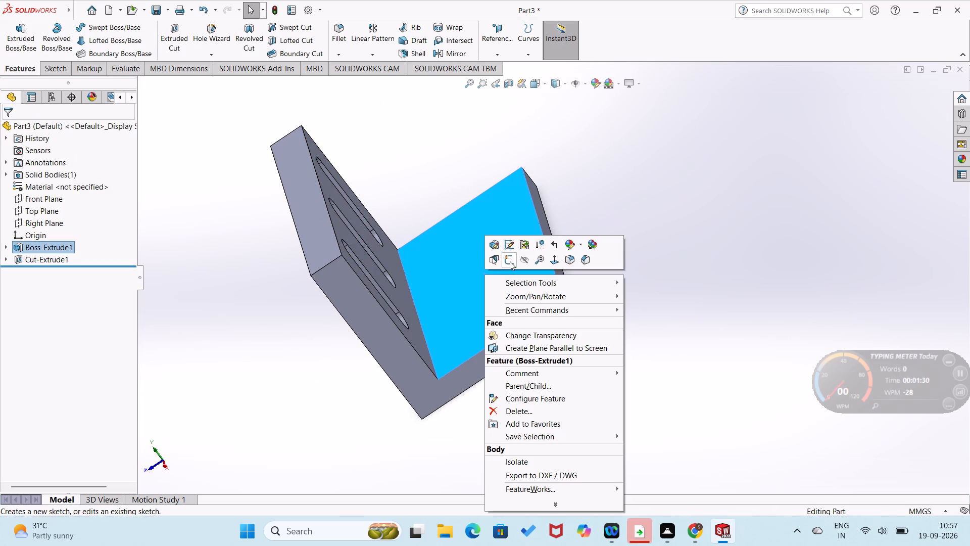
pyautogui.click(281, 203)
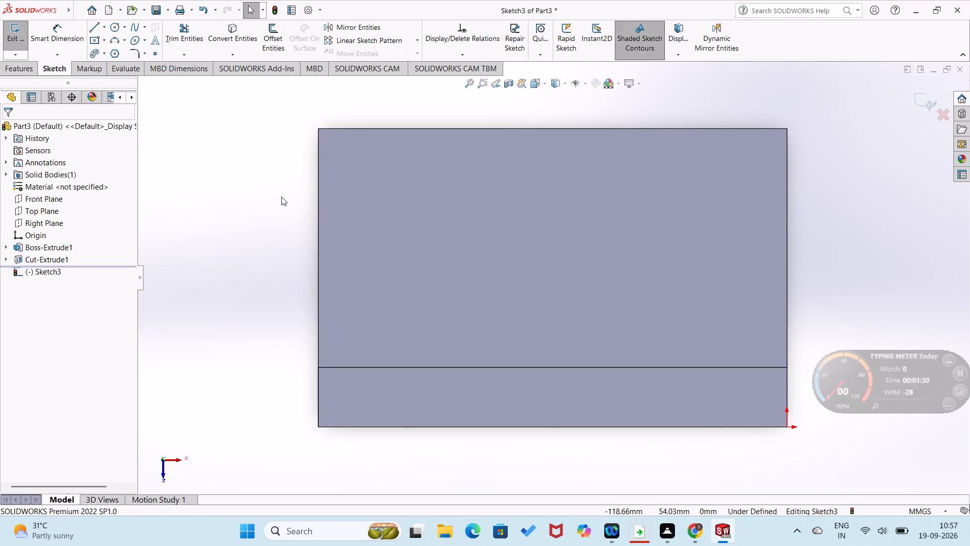
pyautogui.rightClick(113, 29)
pyautogui.click(364, 163)
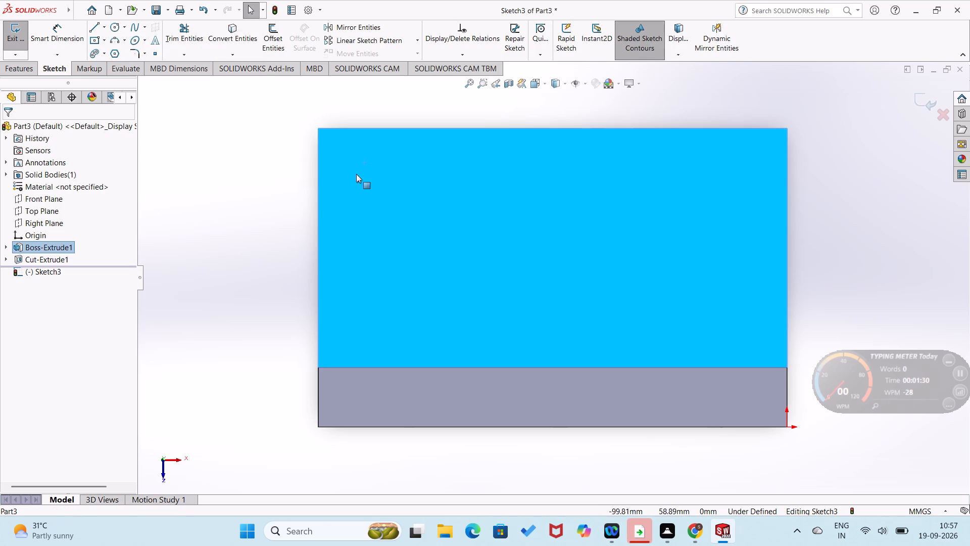
pyautogui.press('Escape')
pyautogui.press('Escape')
# Sketch four circles near the base face's corners, with radii of about 4.5, 6.2, 7.6 and 7 mm.
pyautogui.click(113, 24)
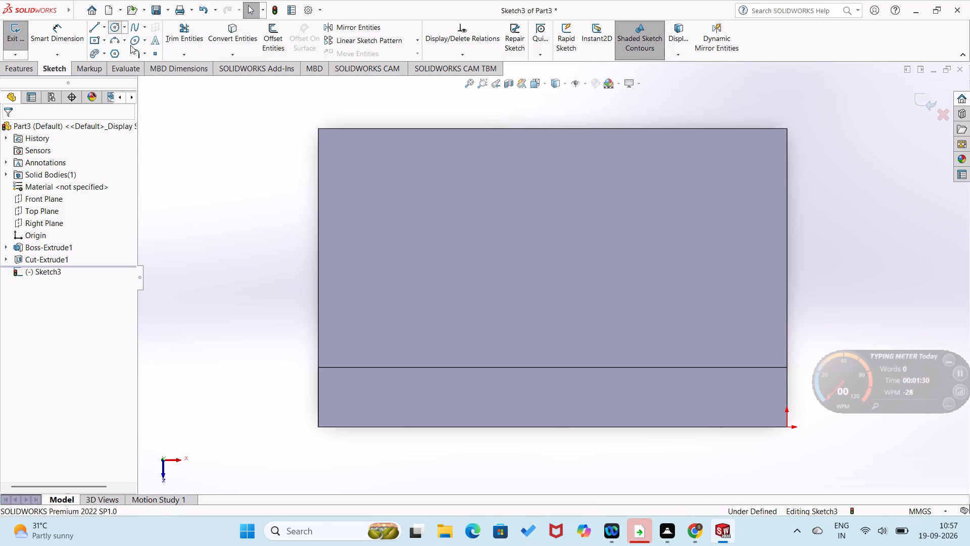
pyautogui.click(365, 160)
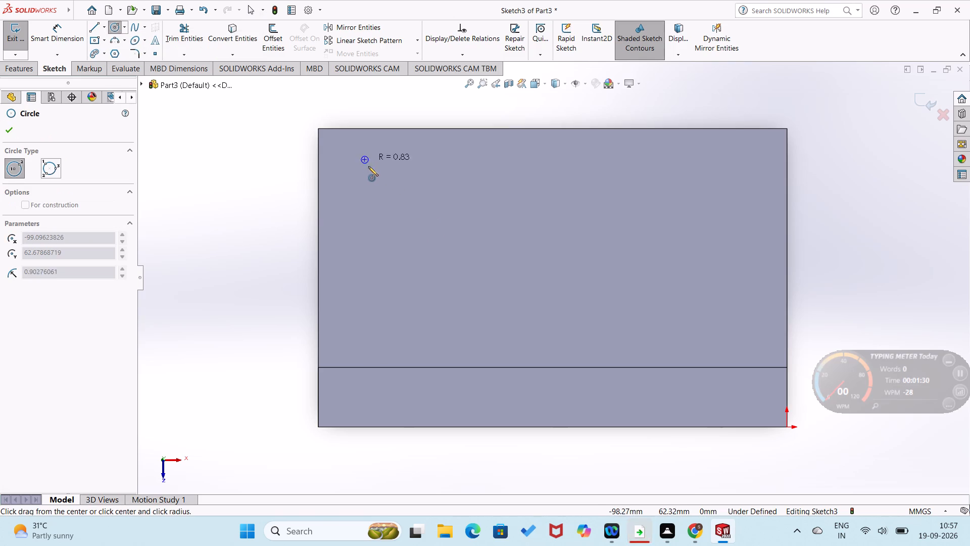
pyautogui.click(369, 178)
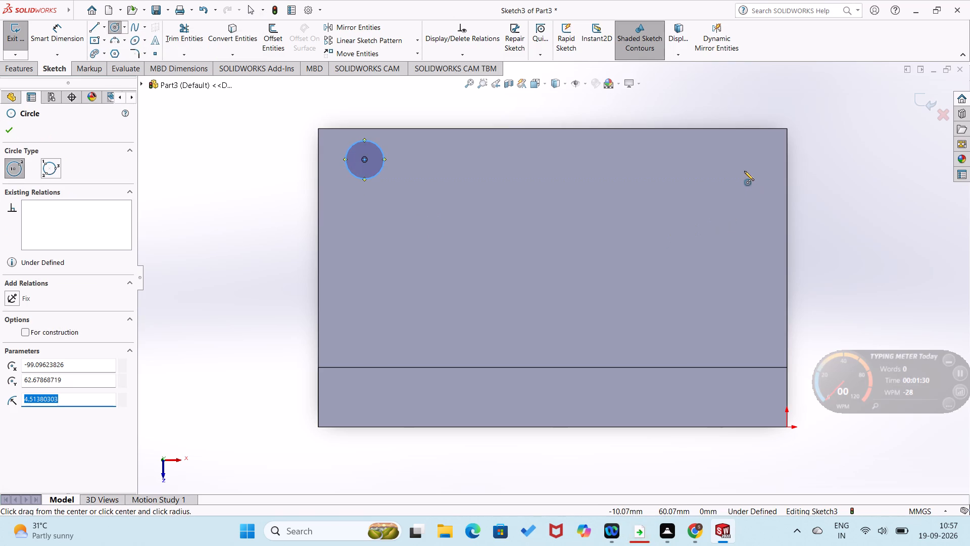
pyautogui.click(737, 161)
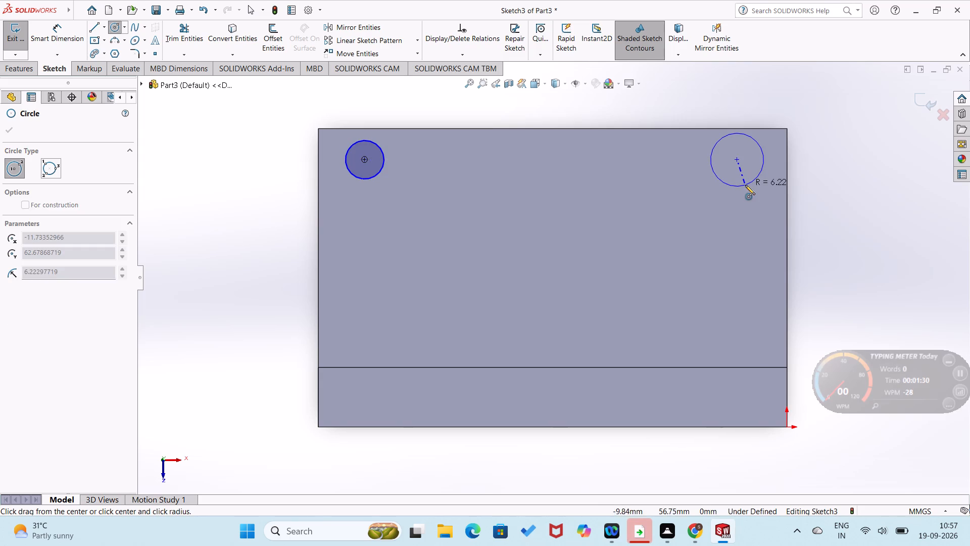
pyautogui.click(745, 185)
pyautogui.click(744, 328)
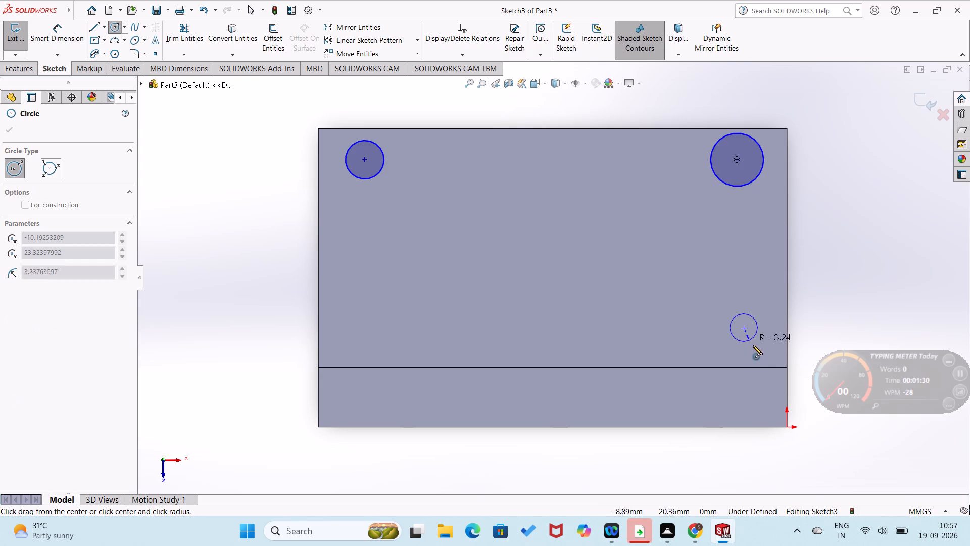
pyautogui.click(759, 356)
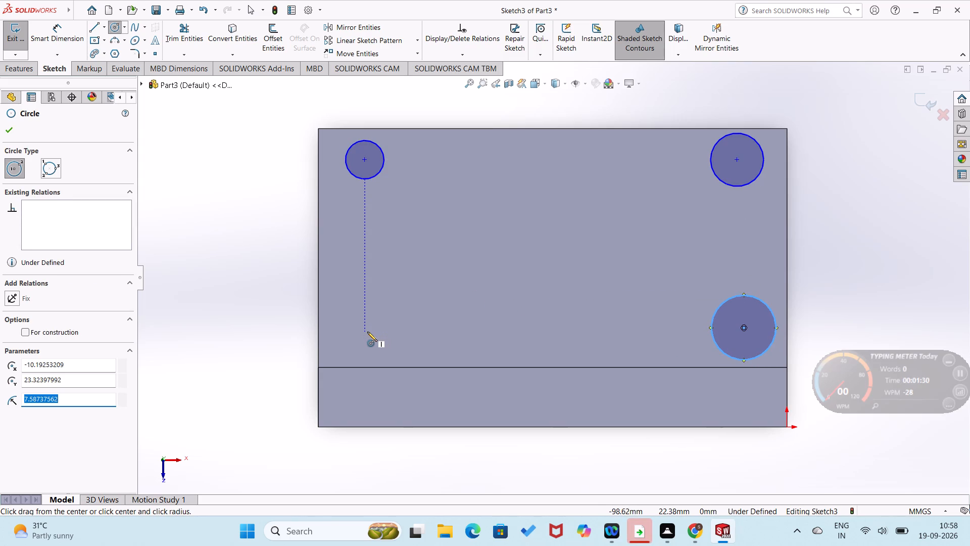
pyautogui.click(368, 326)
pyautogui.click(392, 338)
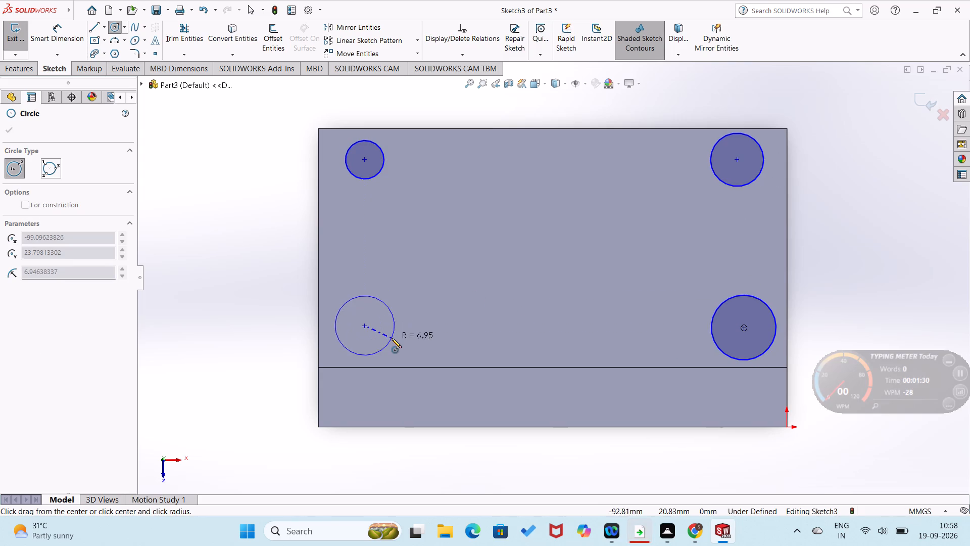
# Dimension the smallest circle, at the free-edge corner away from the origin, with a 14 mm diameter.
pyautogui.moveTo(245, 295); pyautogui.dragTo(263, 217, button='right')
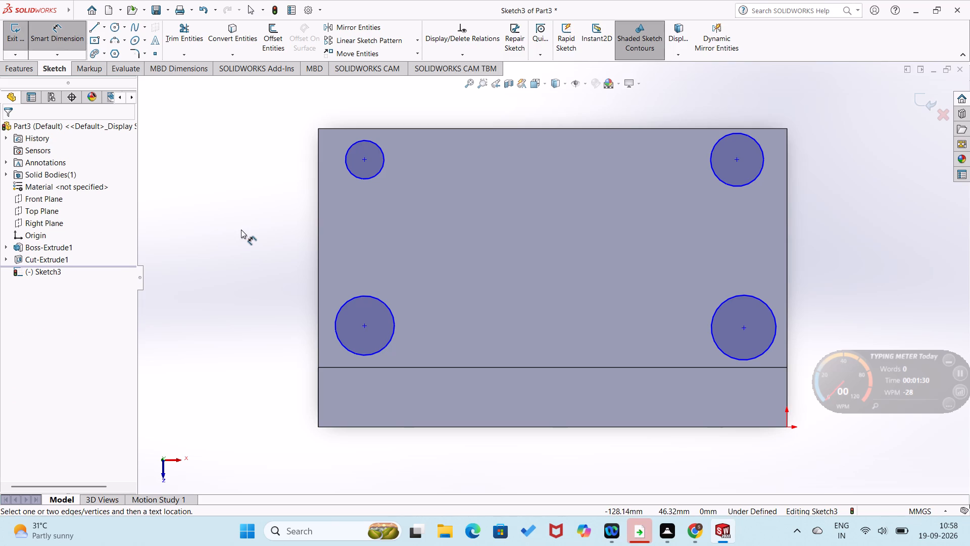
pyautogui.click(346, 165)
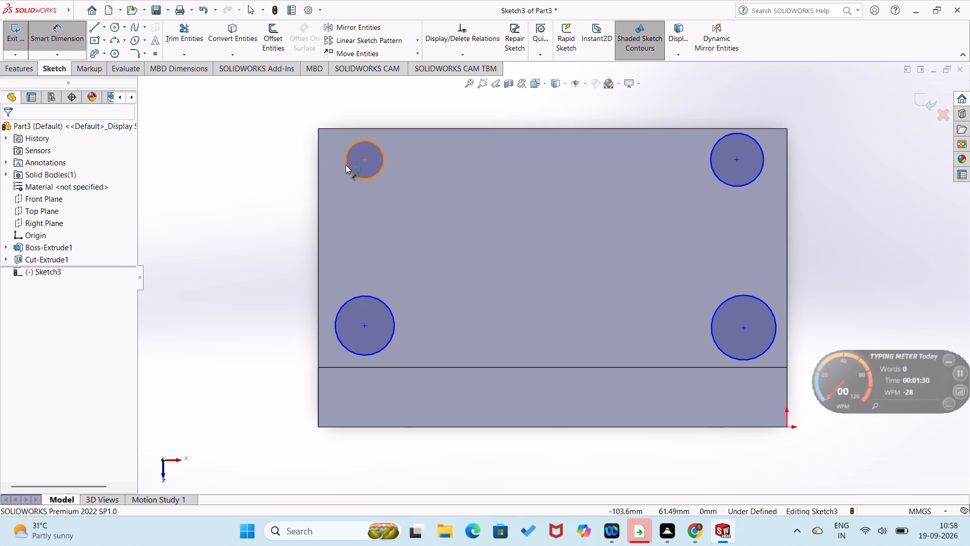
pyautogui.click(306, 166)
pyautogui.write('14')
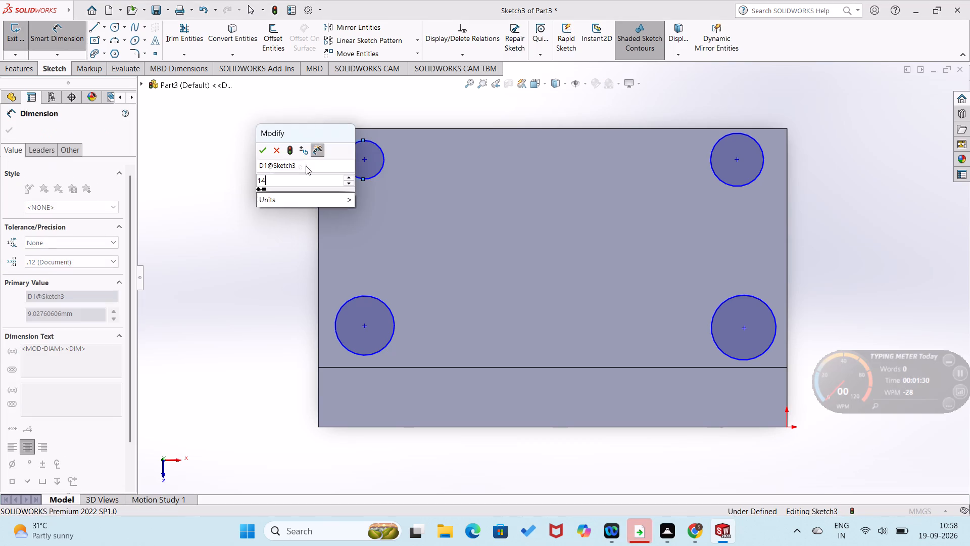
pyautogui.press('Return')
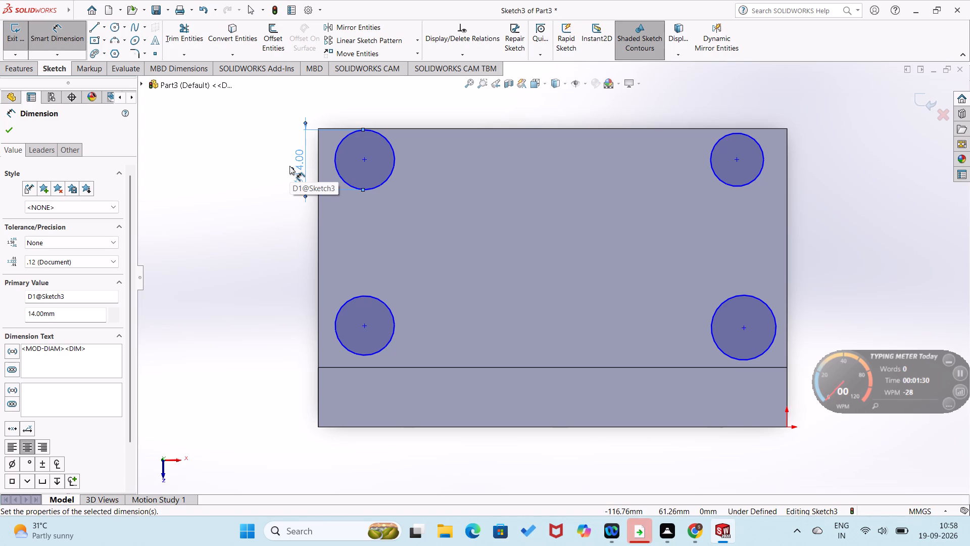
pyautogui.click(289, 166)
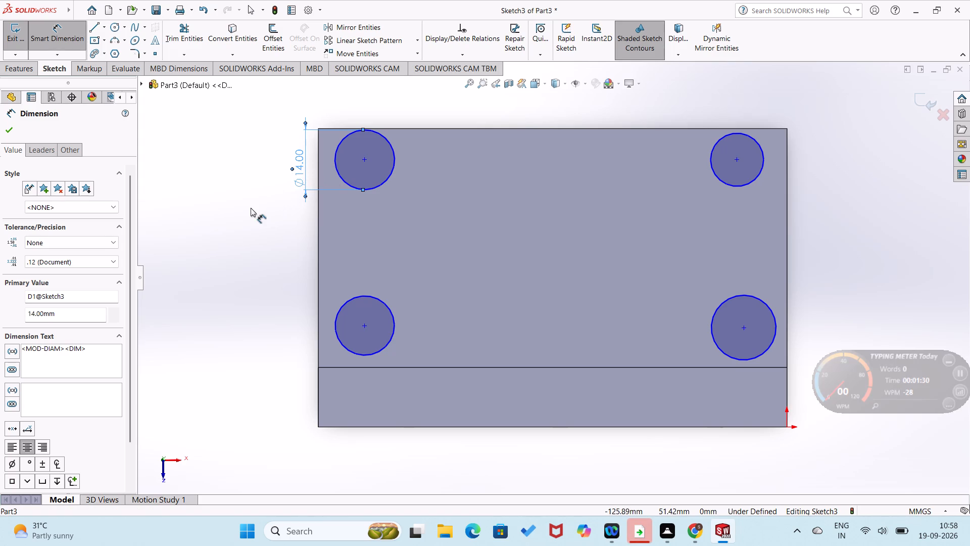
pyautogui.rightClick(251, 208)
pyautogui.press('Escape')
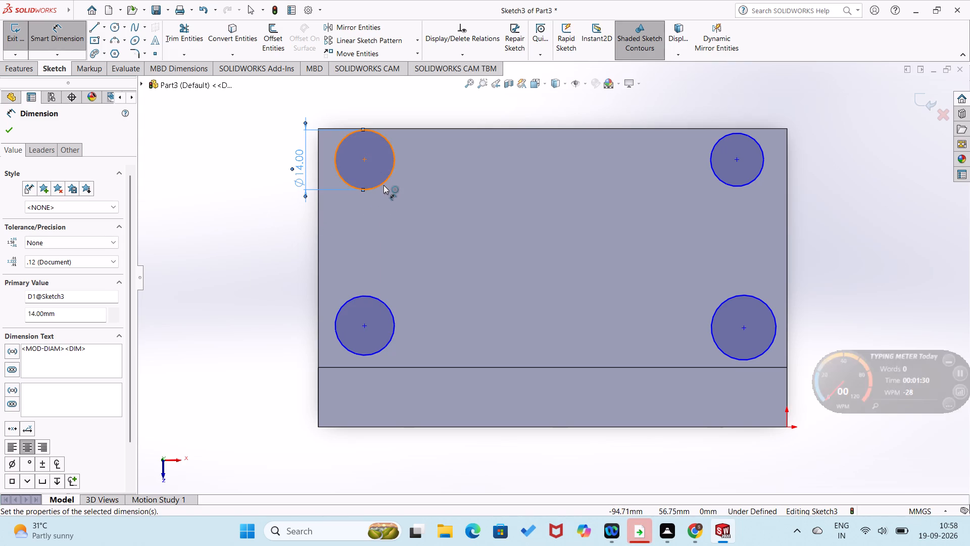
pyautogui.click(383, 185)
pyautogui.press('Escape')
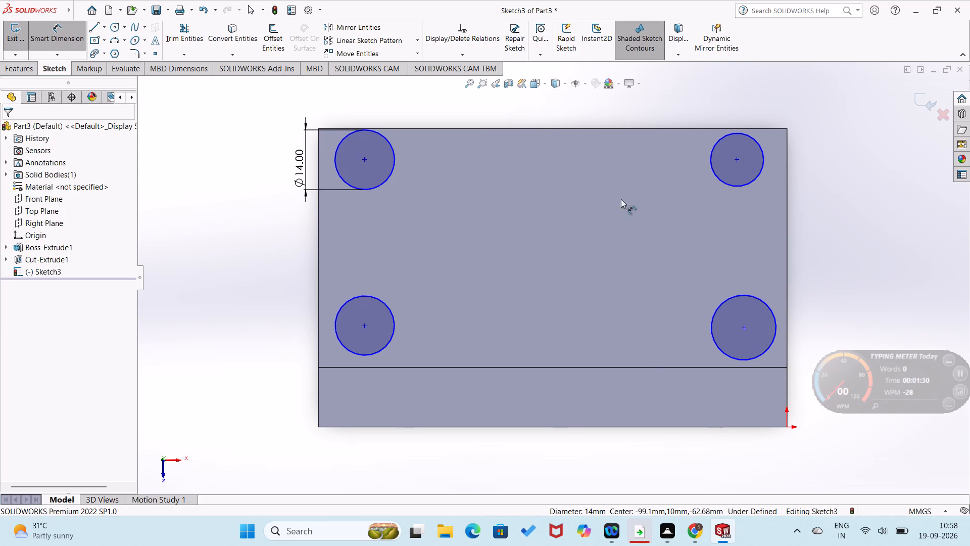
pyautogui.press('Escape')
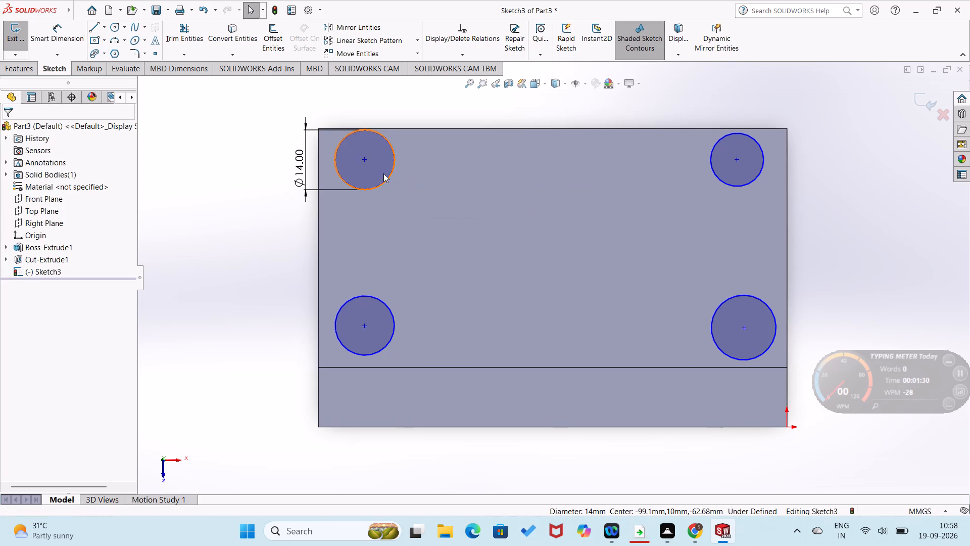
# Apply an Equal relation to all four circles on the base face.
pyautogui.click(387, 178)
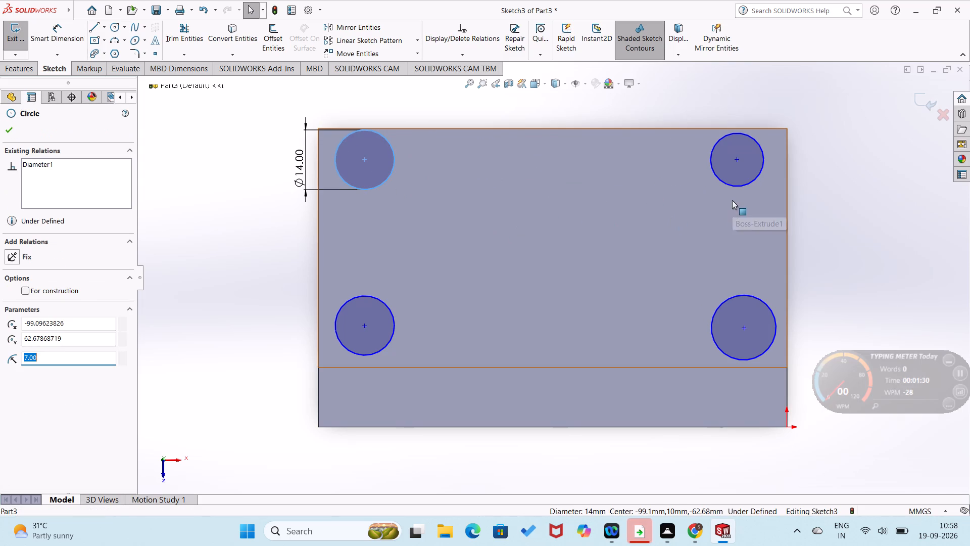
pyautogui.keyDown('ctrl'); pyautogui.click(733, 187); pyautogui.keyUp('ctrl')
pyautogui.keyDown('ctrl'); pyautogui.click(736, 296); pyautogui.keyUp('ctrl')
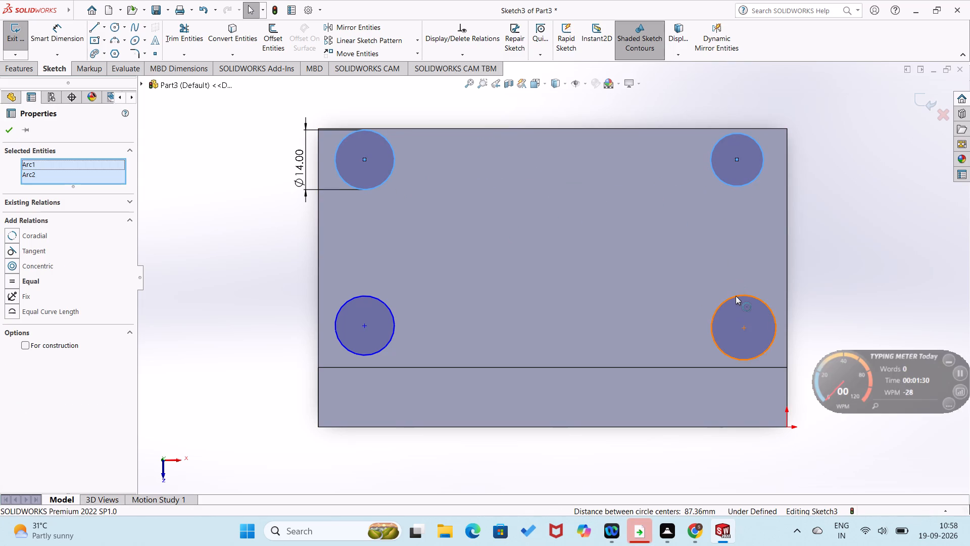
pyautogui.keyDown('ctrl'); pyautogui.click(392, 310); pyautogui.keyUp('ctrl')
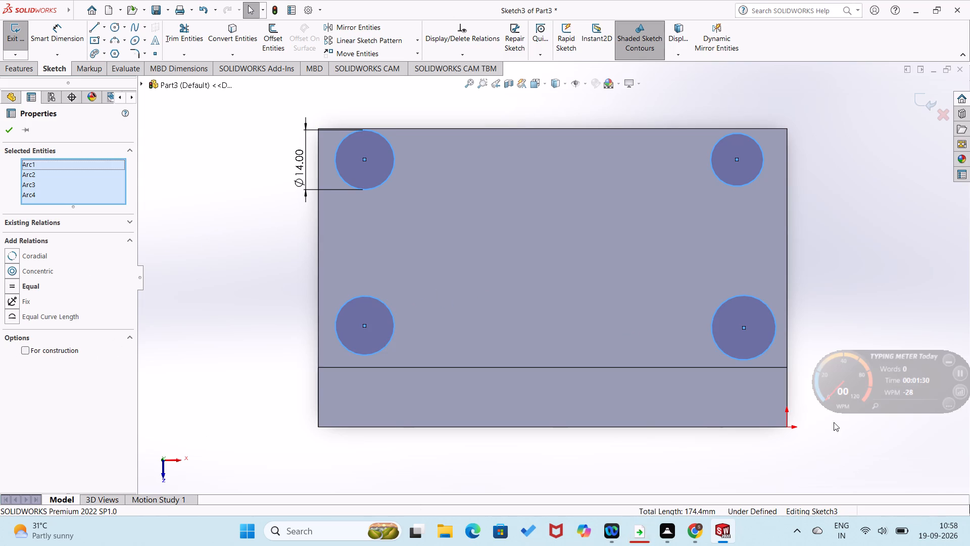
pyautogui.click(10, 285)
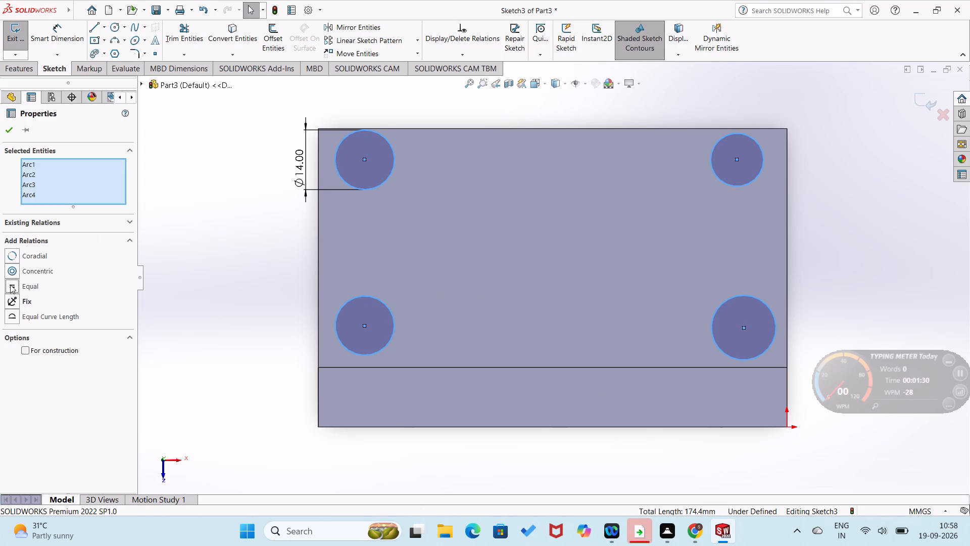
pyautogui.click(7, 131)
pyautogui.click(215, 210)
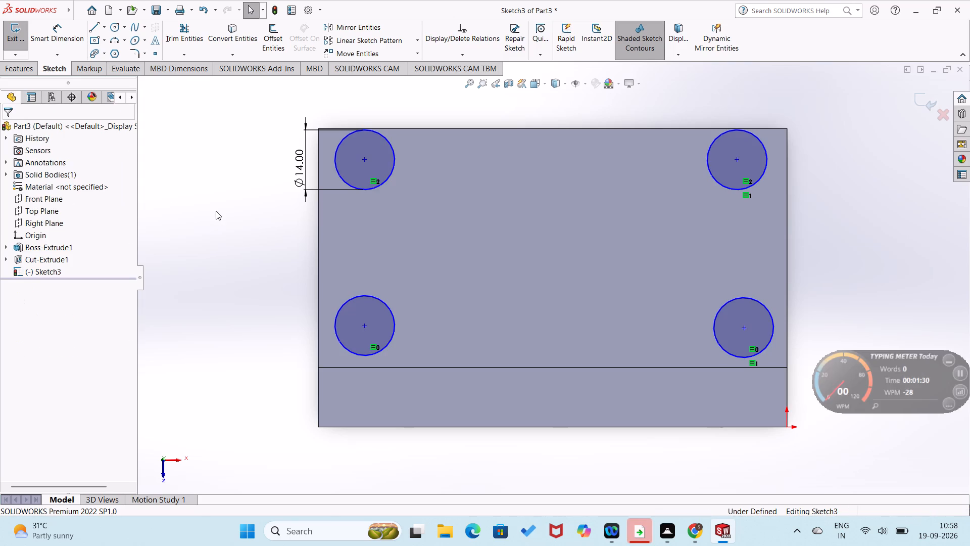
# Dimension the centre of the 14 mm circle 15 mm from the corner point on the base's free edge.
pyautogui.moveTo(264, 304); pyautogui.dragTo(239, 209, button='right')
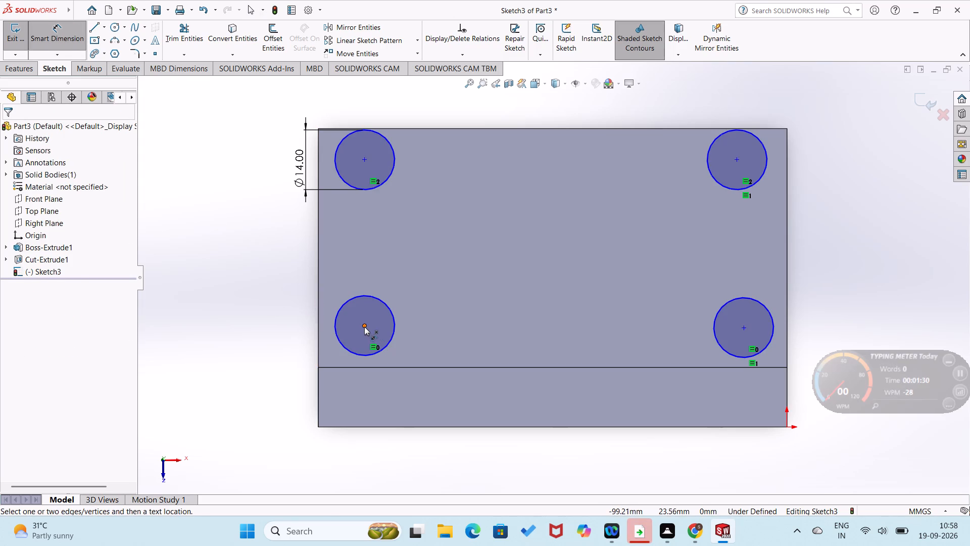
pyautogui.click(363, 326)
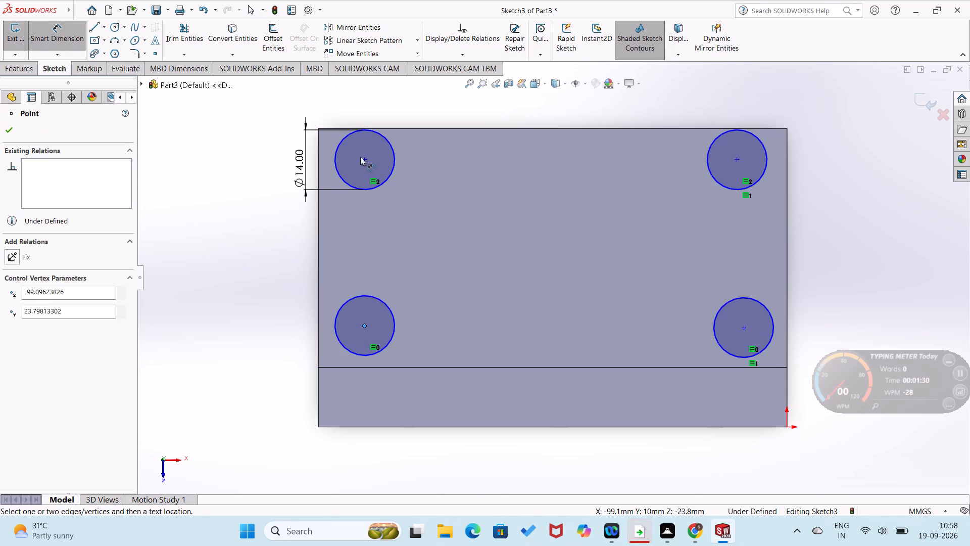
pyautogui.click(243, 245)
pyautogui.press('Escape')
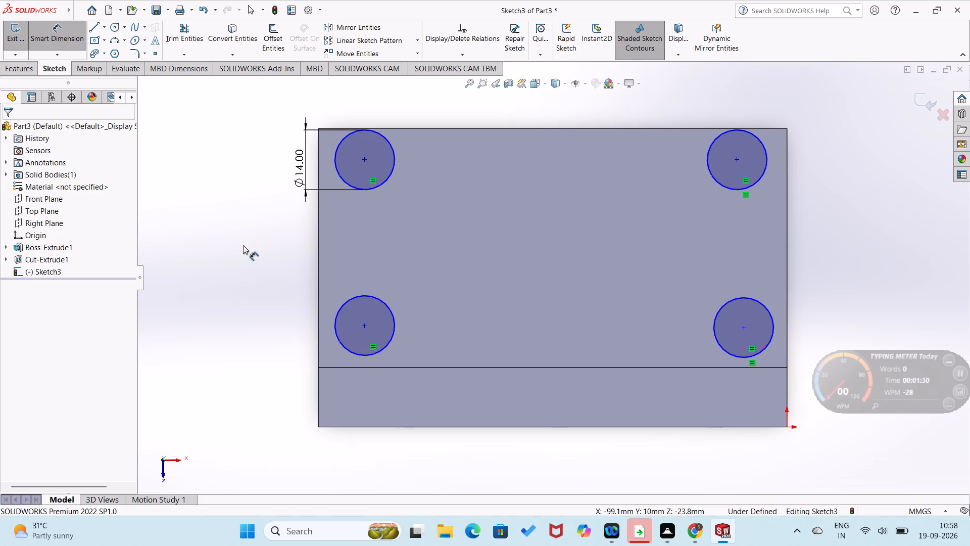
pyautogui.click(317, 128)
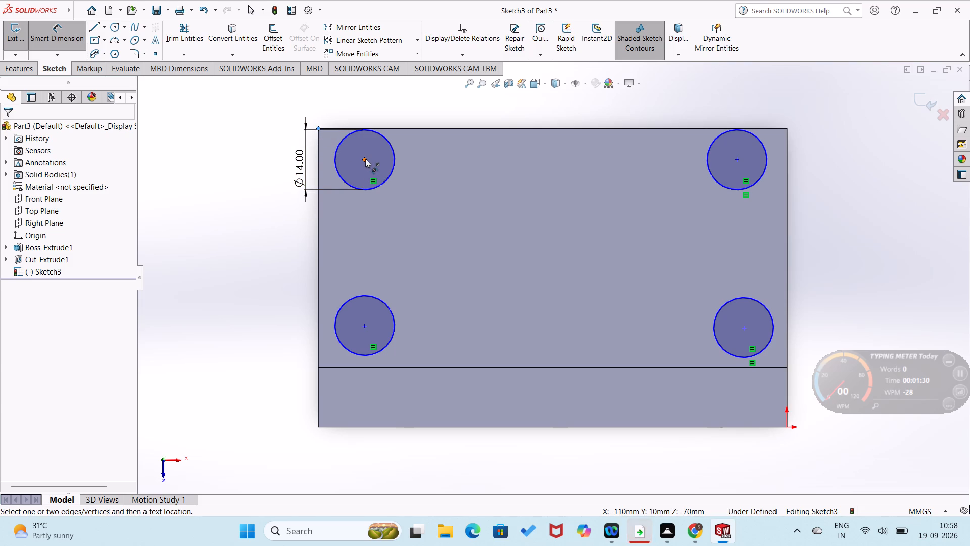
pyautogui.click(365, 159)
pyautogui.click(279, 151)
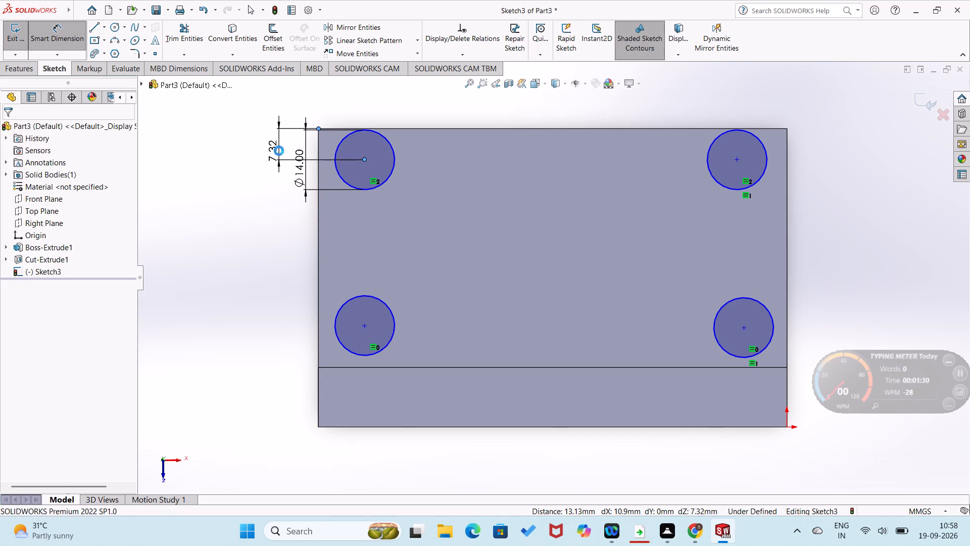
pyautogui.write('15')
pyautogui.press('Return')
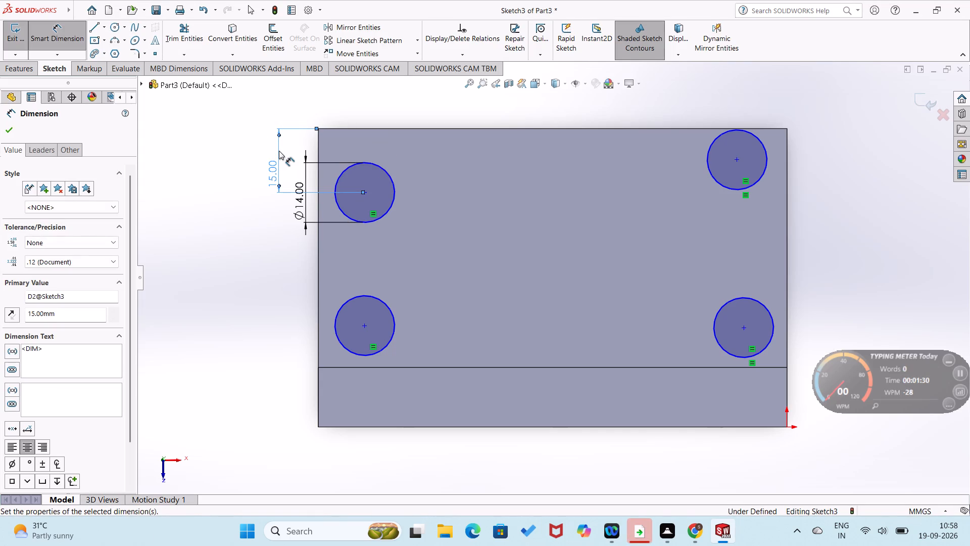
pyautogui.click(246, 155)
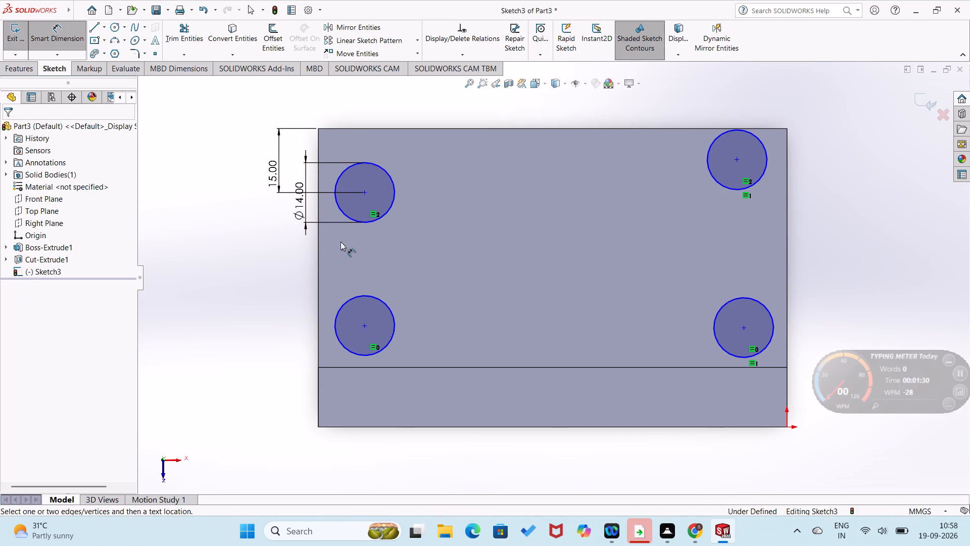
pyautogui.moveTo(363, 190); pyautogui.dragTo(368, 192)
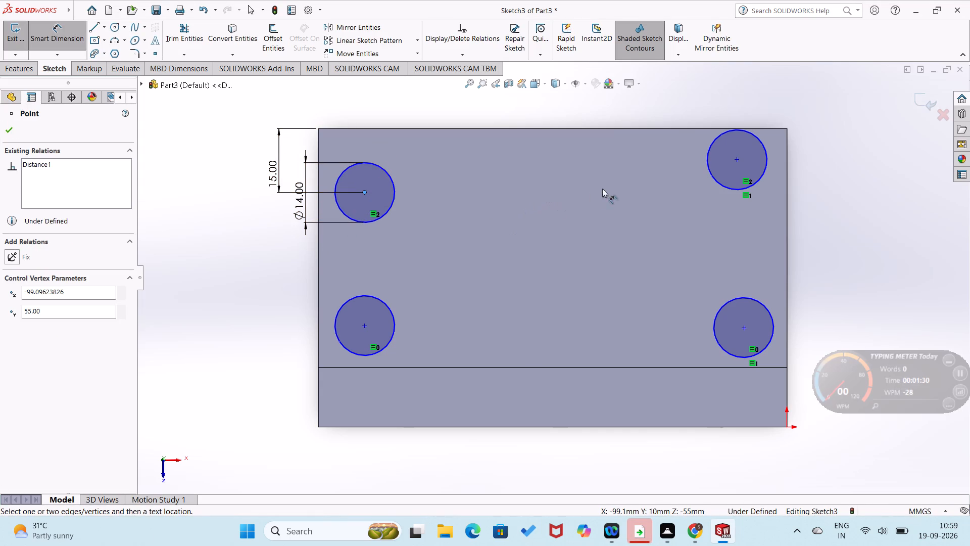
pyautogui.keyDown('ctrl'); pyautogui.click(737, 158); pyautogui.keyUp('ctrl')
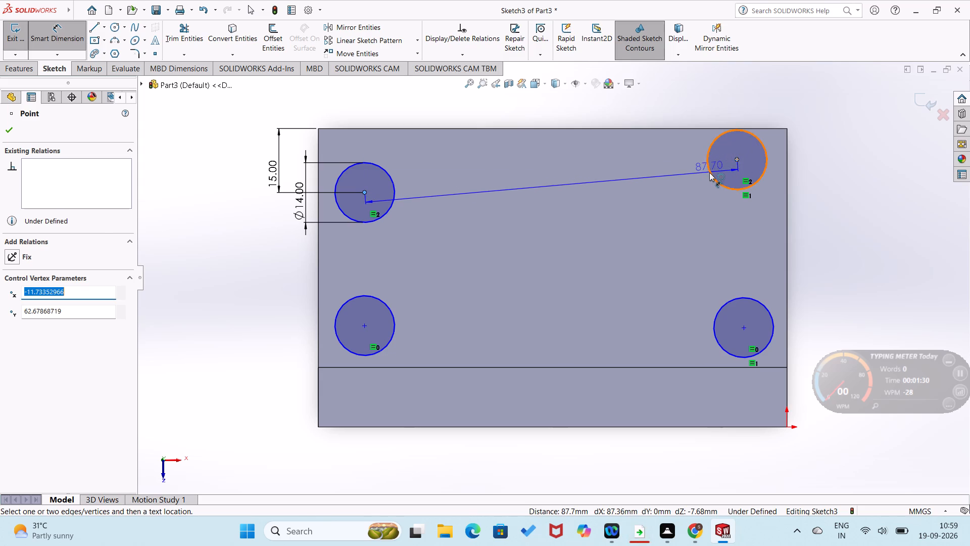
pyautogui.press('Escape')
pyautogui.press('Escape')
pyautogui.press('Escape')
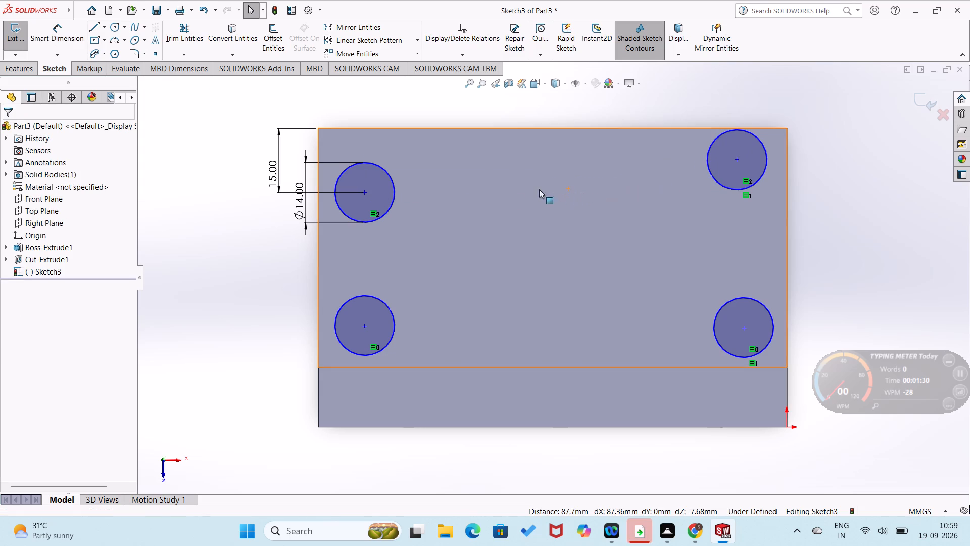
# Apply a Horizontal relation between the centres of the two circles near the base's free edge.
pyautogui.click(365, 192)
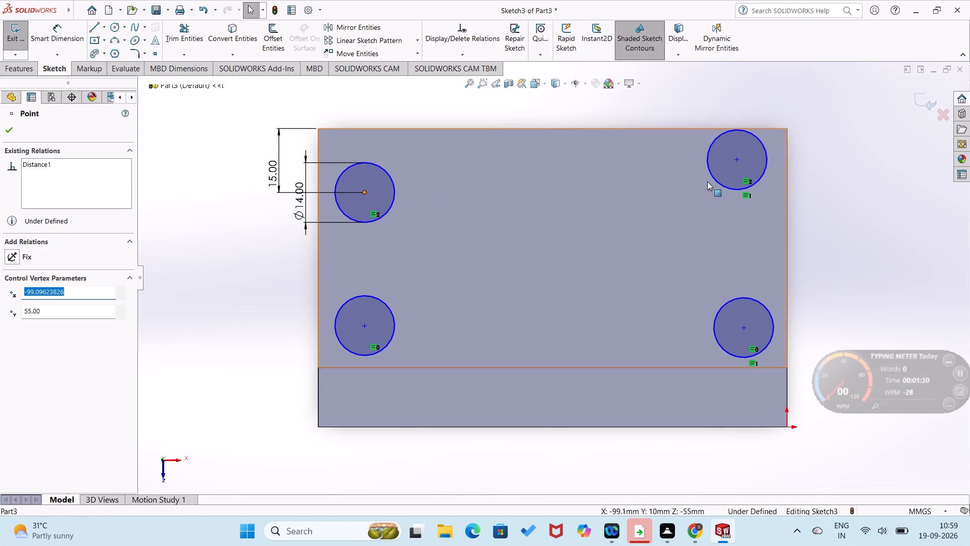
pyautogui.keyDown('ctrl'); pyautogui.click(736, 162); pyautogui.keyUp('ctrl')
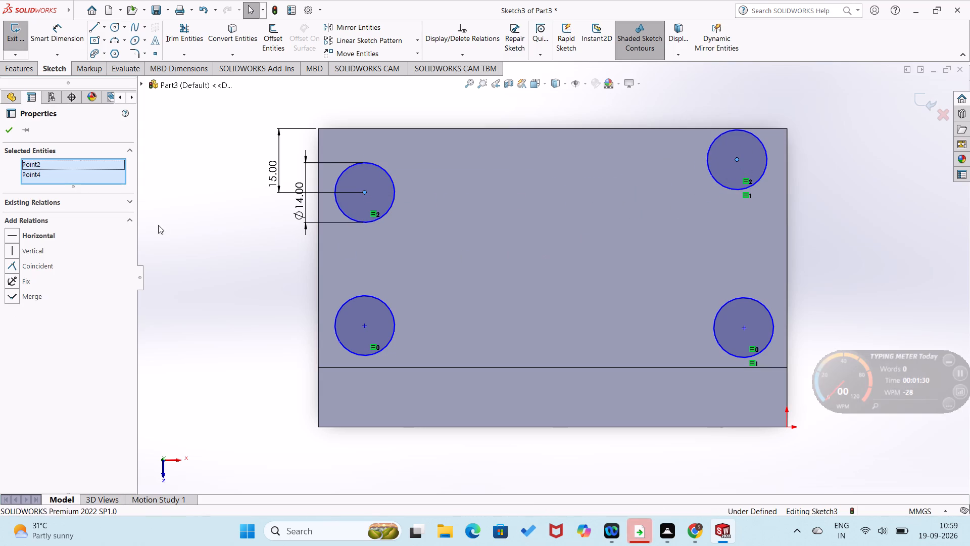
pyautogui.click(11, 233)
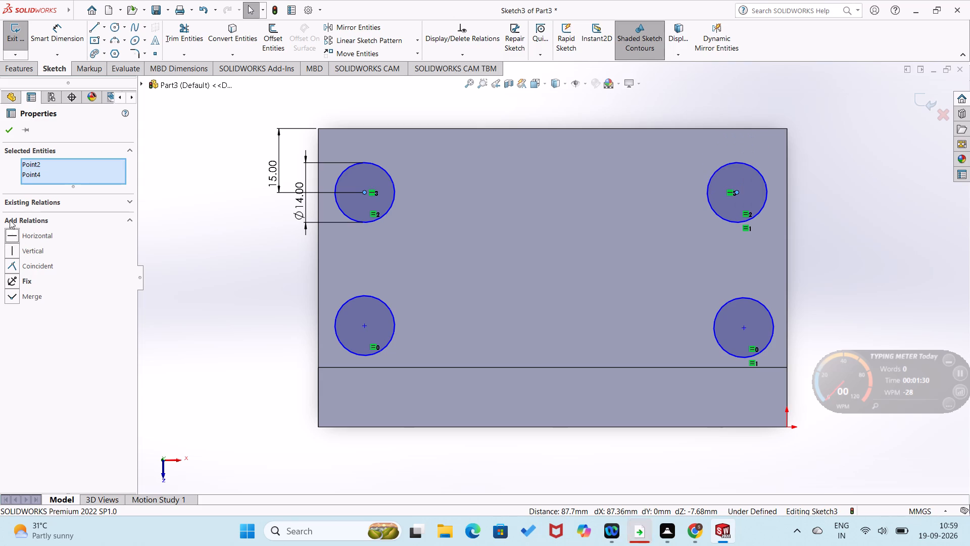
pyautogui.click(8, 131)
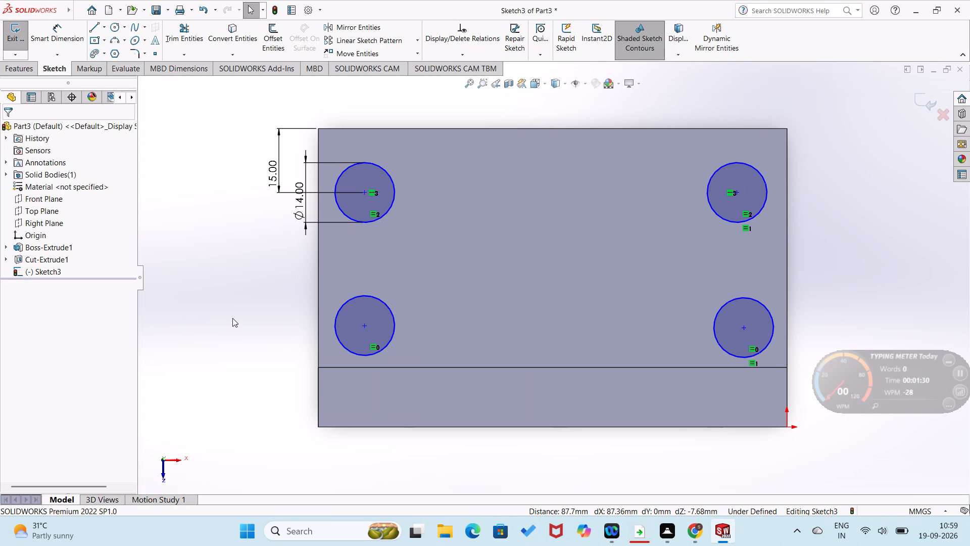
# Apply a Horizontal relation between the centres of the two circles nearest the upright wall.
pyautogui.moveTo(271, 309); pyautogui.dragTo(272, 237, button='right')
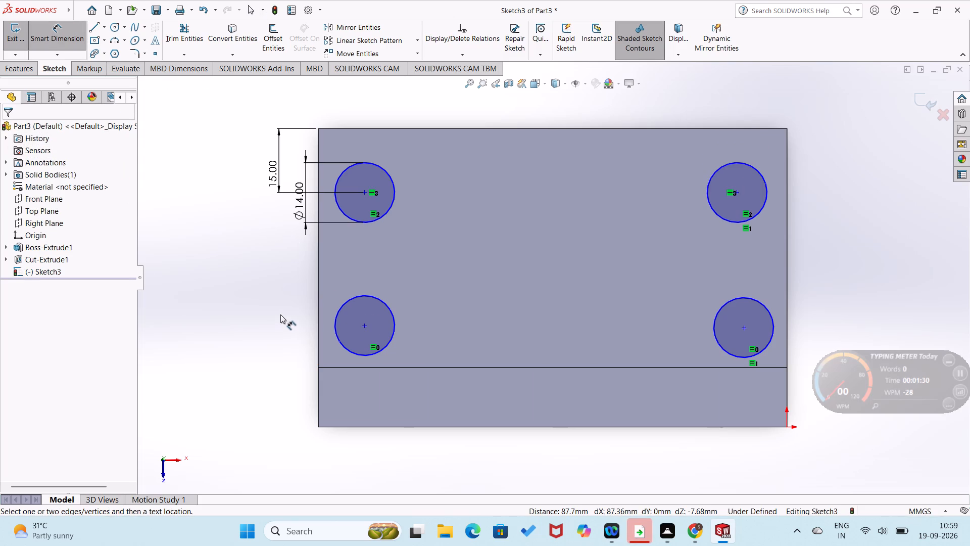
pyautogui.press('Escape')
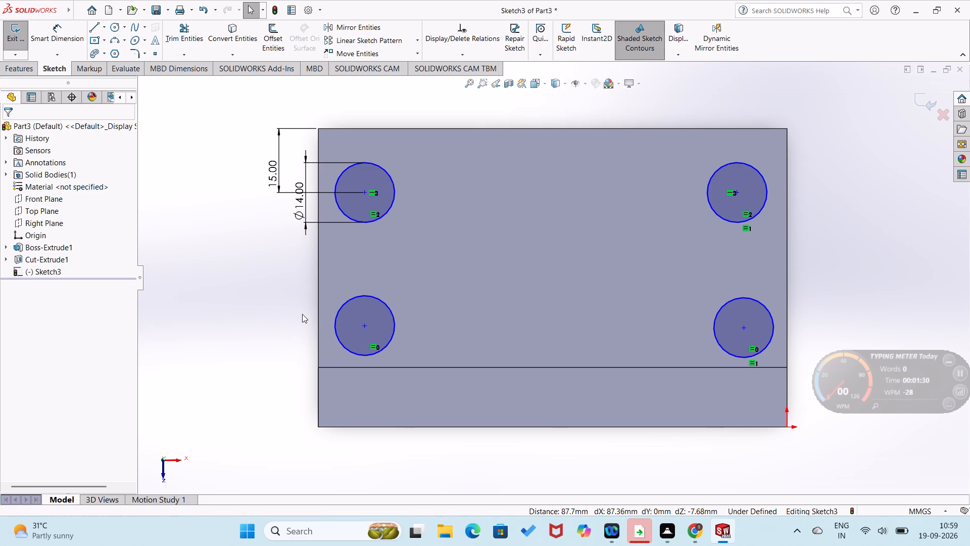
pyautogui.keyDown('ctrl'); pyautogui.click(365, 327); pyautogui.keyUp('ctrl')
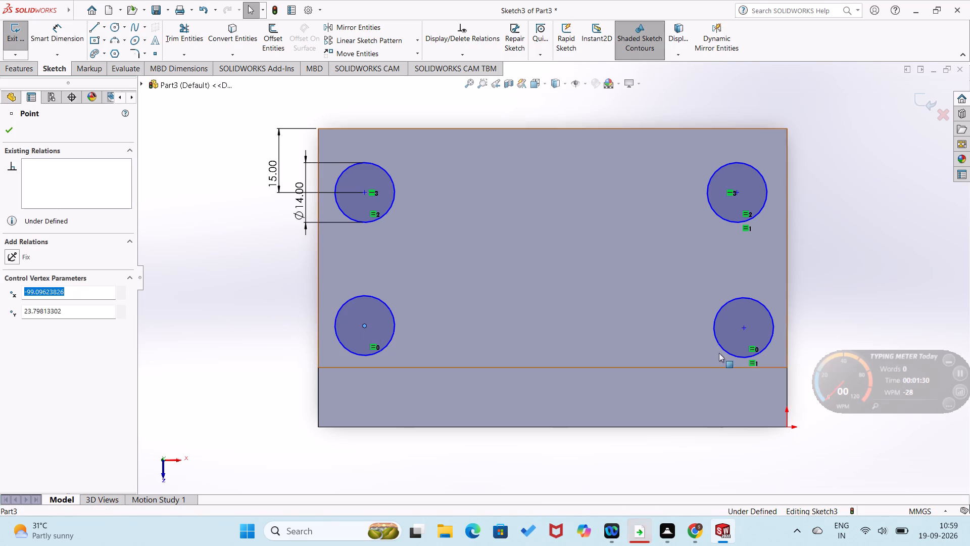
pyautogui.keyDown('ctrl'); pyautogui.click(744, 327); pyautogui.keyUp('ctrl')
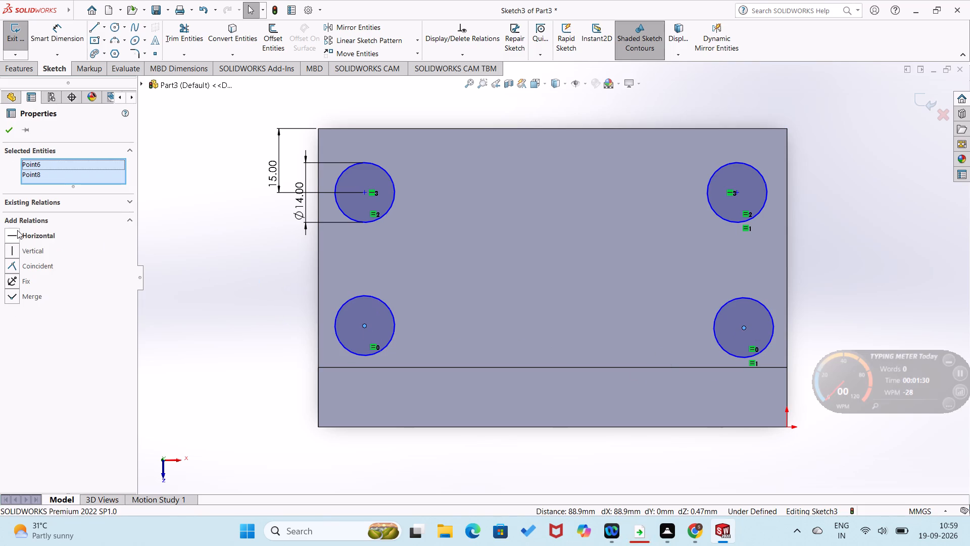
pyautogui.click(16, 232)
pyautogui.click(10, 132)
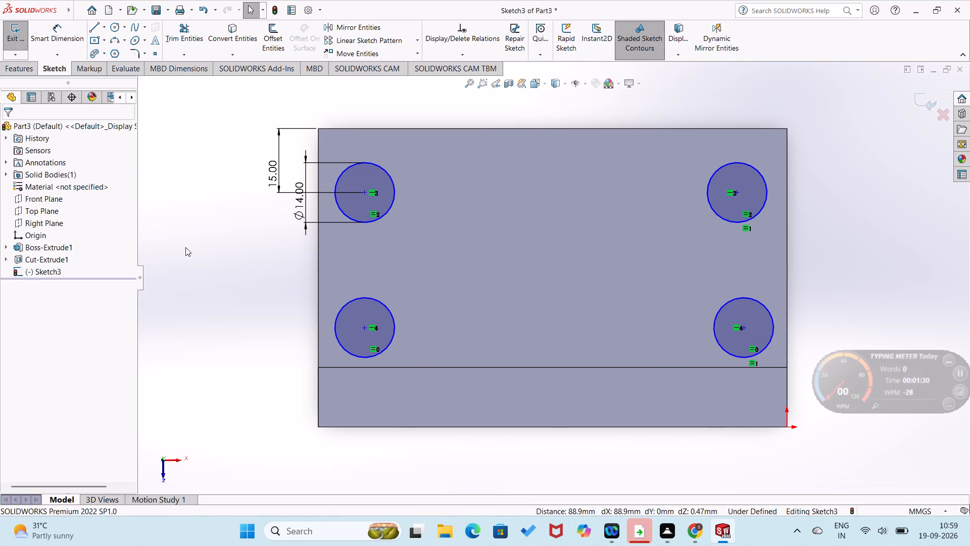
pyautogui.click(187, 247)
# Dimension the spacing between the two circle centres on the side away from the origin as 28 mm.
pyautogui.moveTo(236, 289); pyautogui.dragTo(249, 197, button='right')
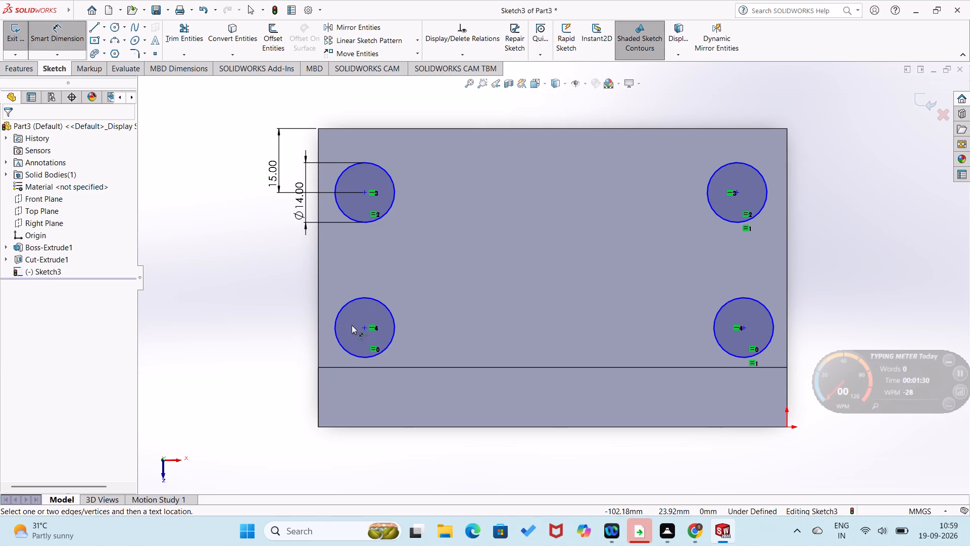
pyautogui.moveTo(365, 328); pyautogui.dragTo(365, 323)
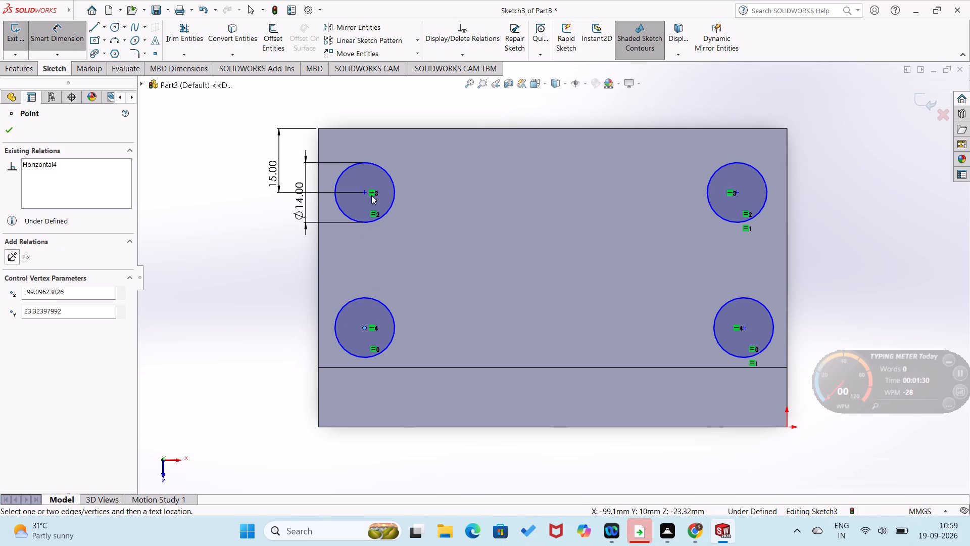
pyautogui.click(366, 192)
pyautogui.click(277, 245)
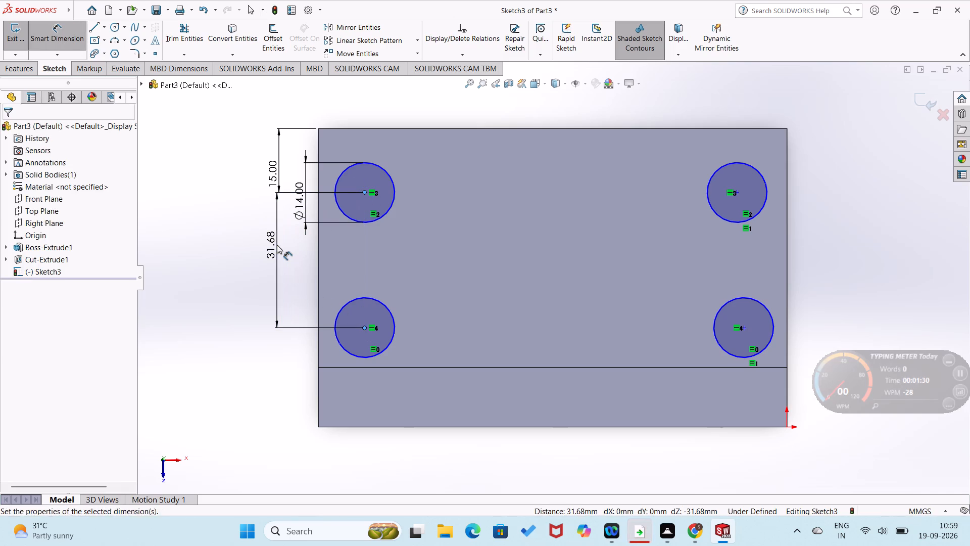
pyautogui.write('28')
pyautogui.press('Return')
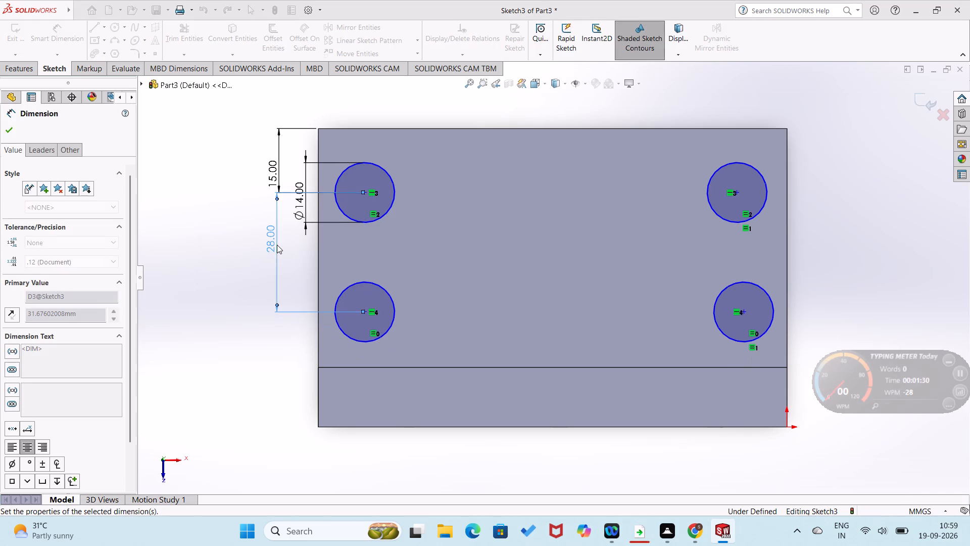
pyautogui.click(207, 275)
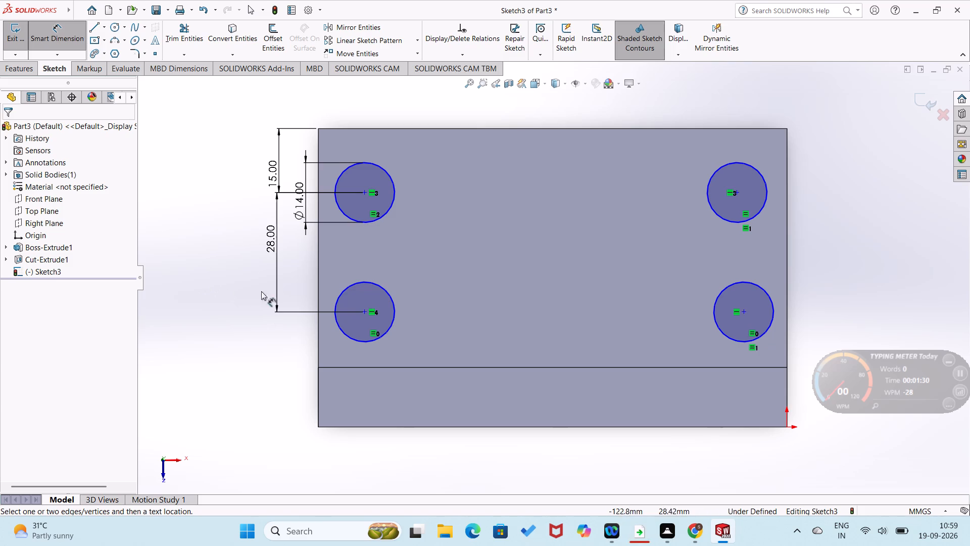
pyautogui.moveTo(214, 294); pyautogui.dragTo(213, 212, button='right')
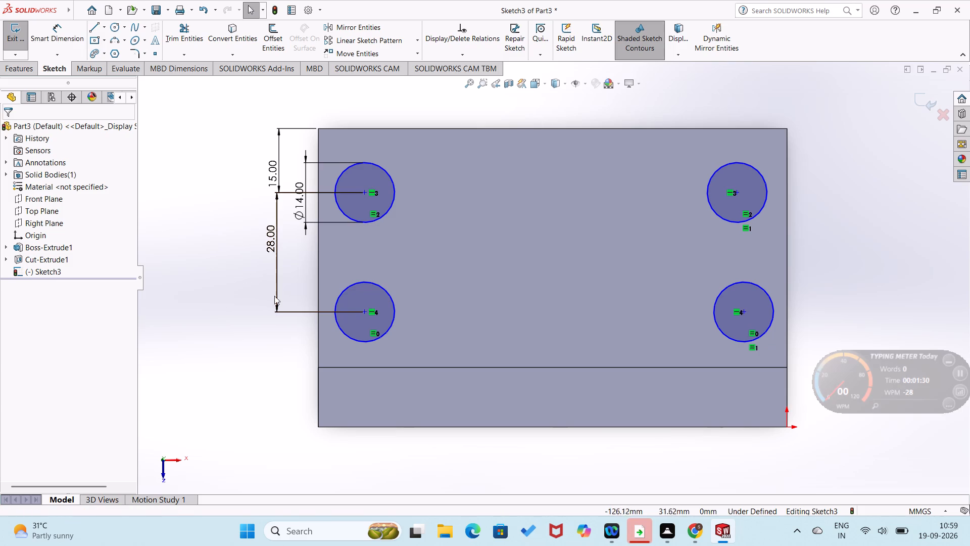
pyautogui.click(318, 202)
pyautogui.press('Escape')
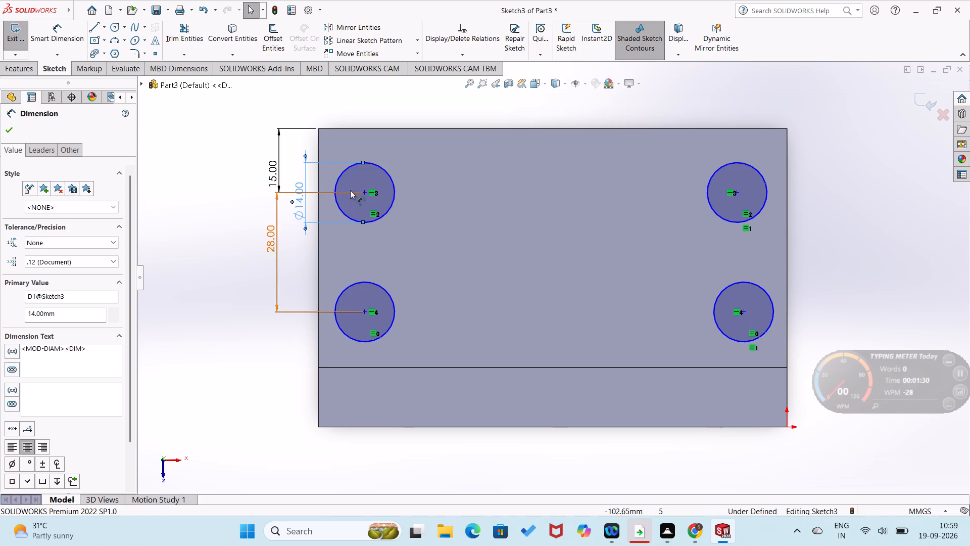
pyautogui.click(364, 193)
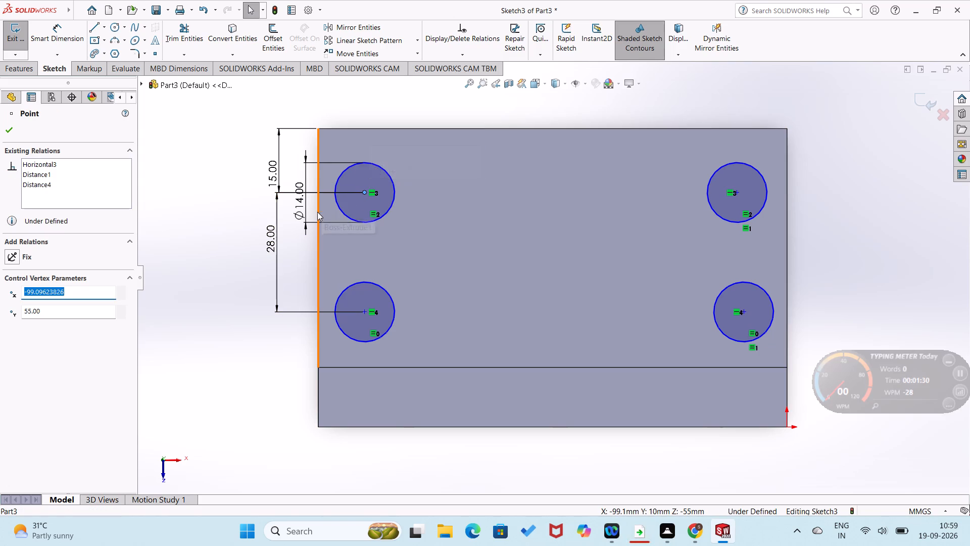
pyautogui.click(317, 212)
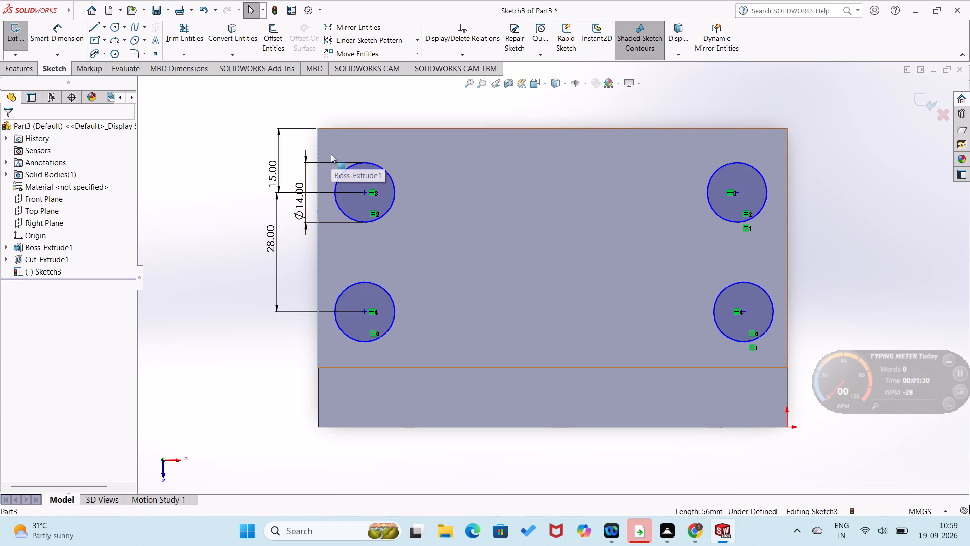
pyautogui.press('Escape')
# Dimension the centre of the diameter-dimensioned circle 15 mm from the base's side edge away from the origin.
pyautogui.moveTo(210, 191); pyautogui.dragTo(195, 109, button='right')
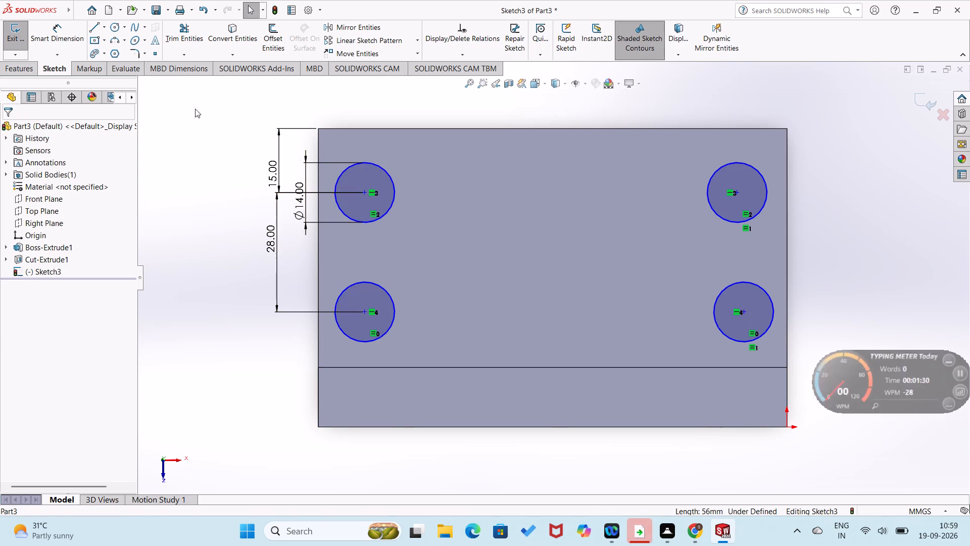
pyautogui.moveTo(195, 109); pyautogui.dragTo(203, 45, button='right')
pyautogui.click(364, 192)
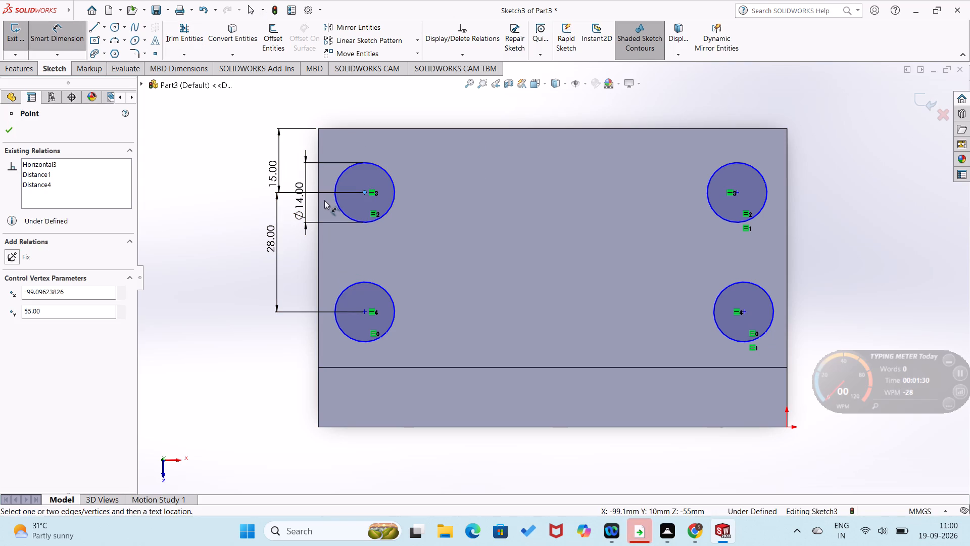
pyautogui.click(319, 203)
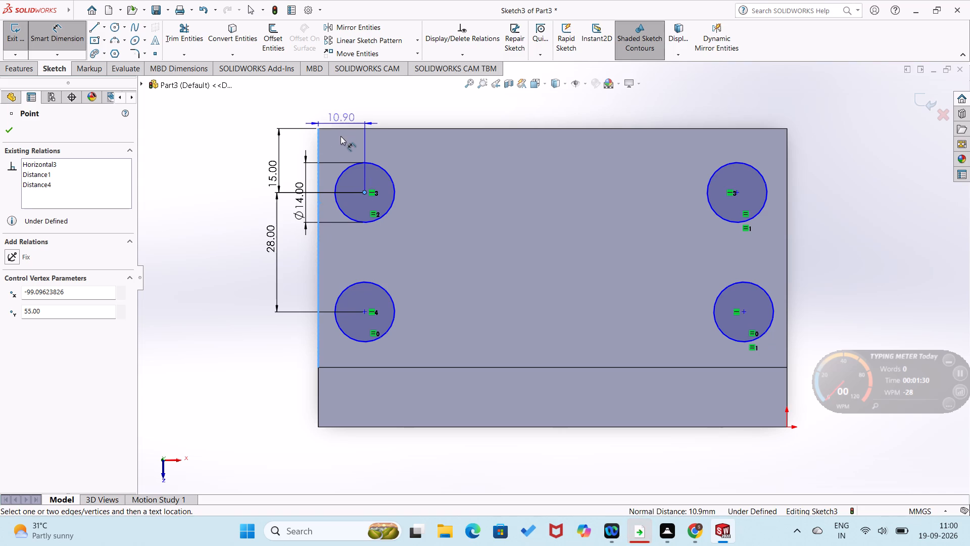
pyautogui.click(342, 142)
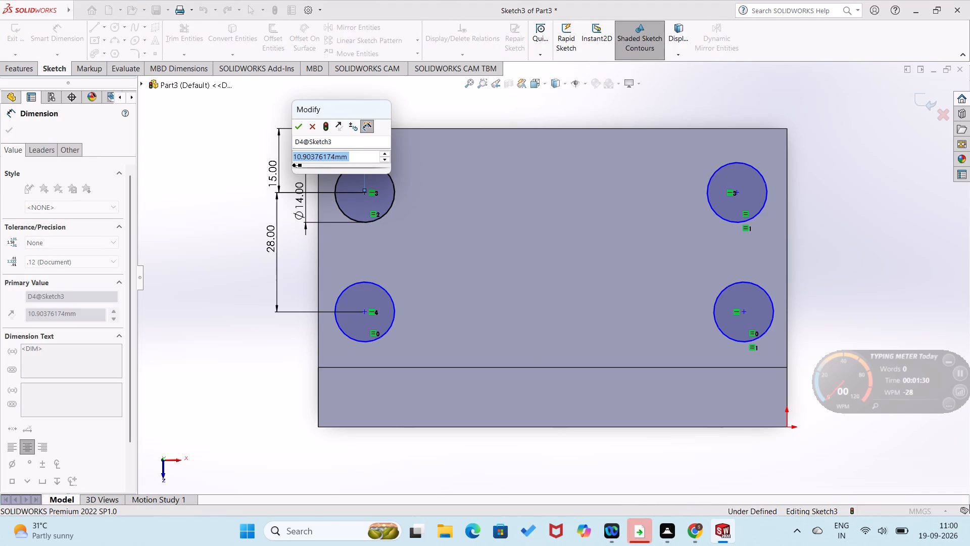
pyautogui.write('15')
pyautogui.press('Return')
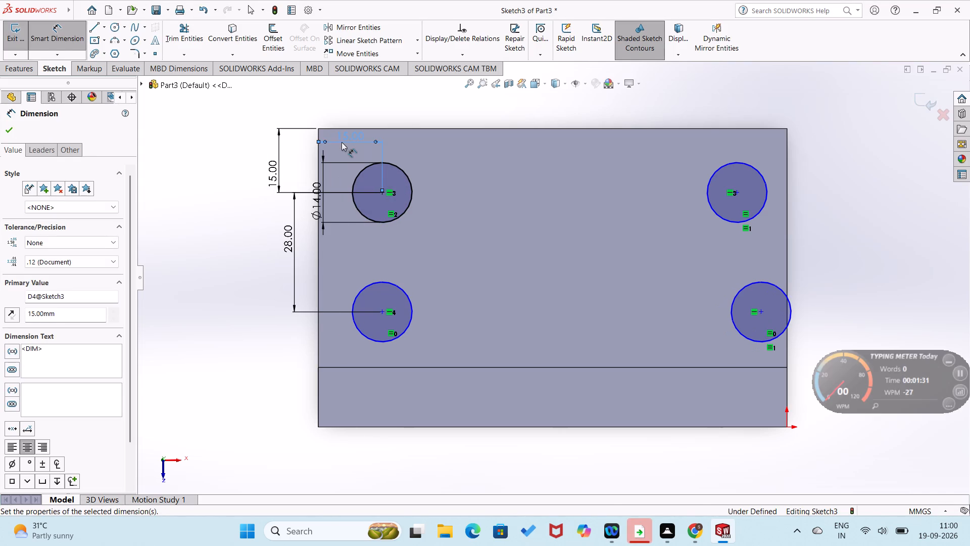
pyautogui.click(206, 238)
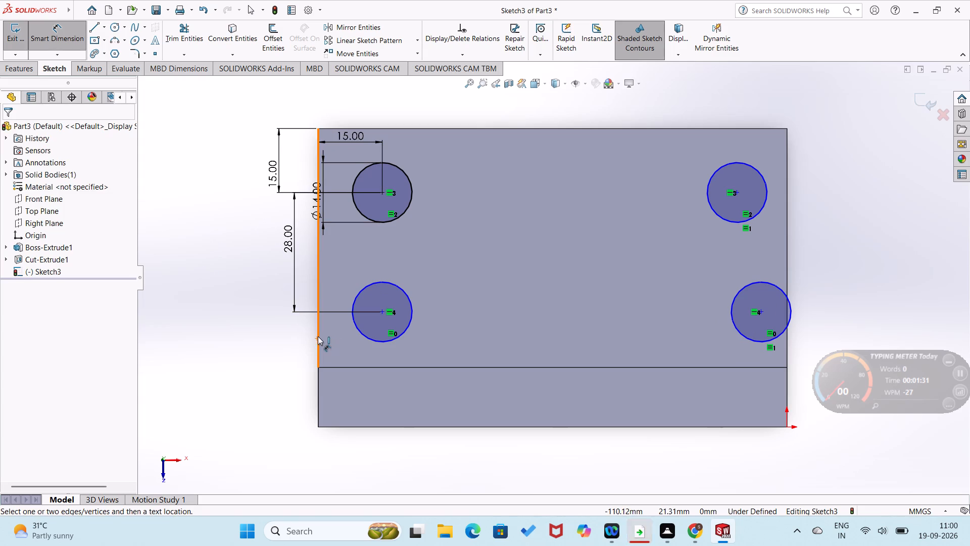
pyautogui.click(211, 312)
pyautogui.press('Escape')
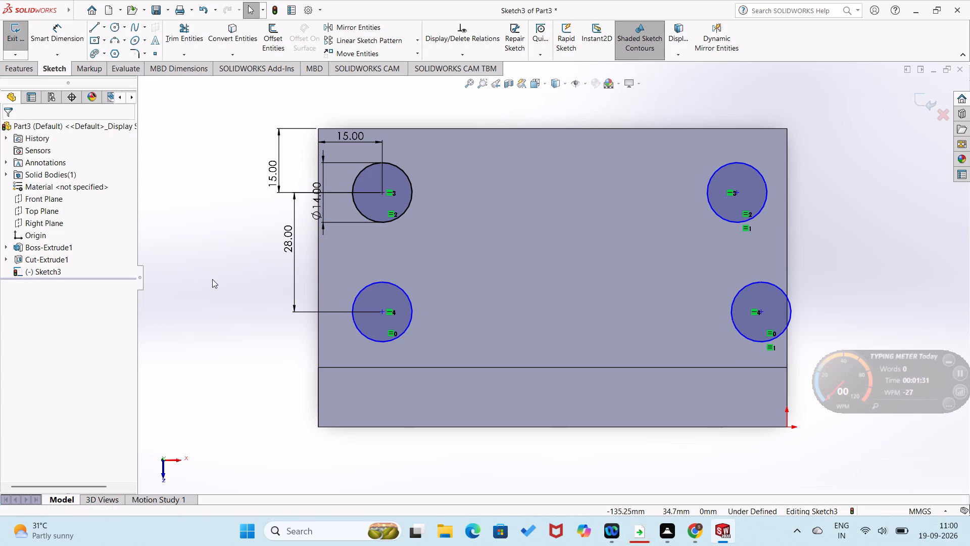
# Apply a Vertical relation between the two circle centres on the side away from the origin.
pyautogui.click(382, 310)
pyautogui.keyDown('ctrl'); pyautogui.click(381, 191); pyautogui.keyUp('ctrl')
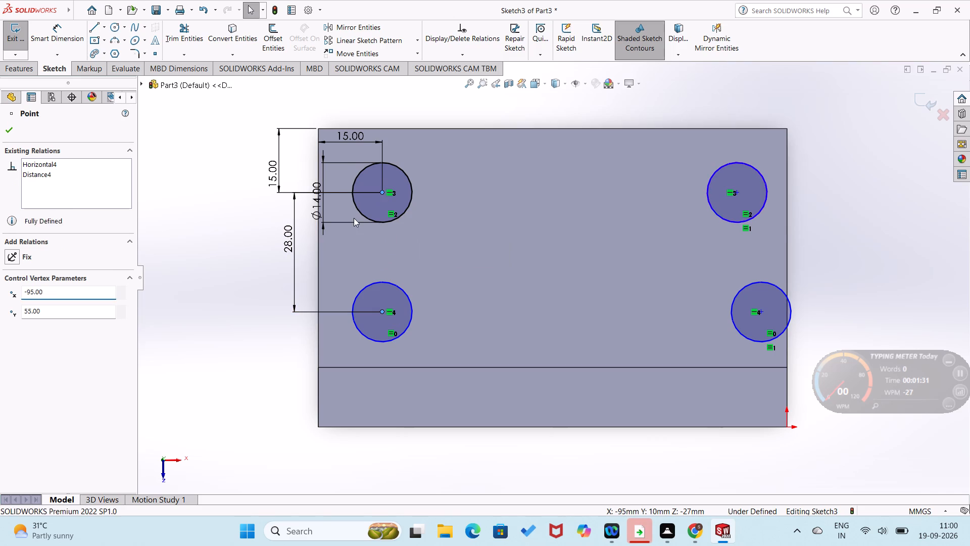
pyautogui.click(9, 253)
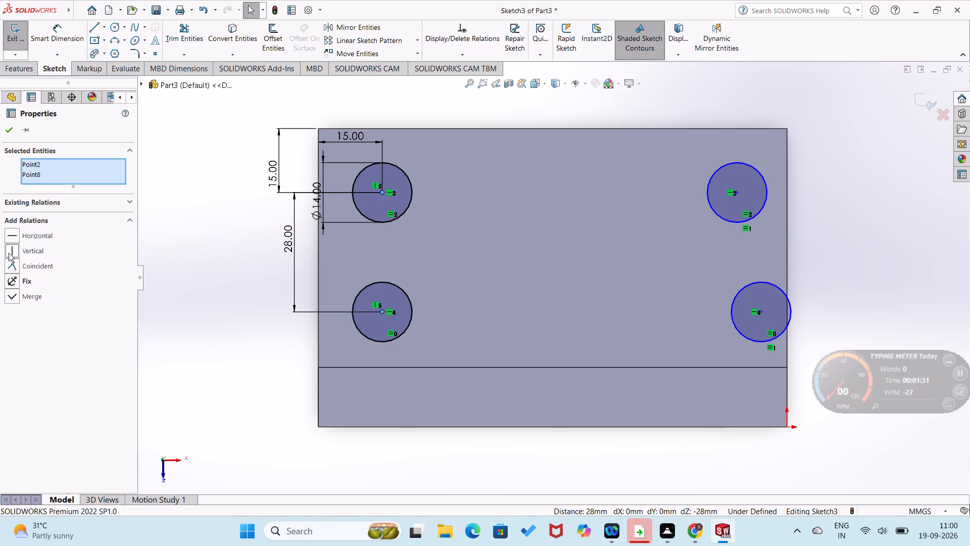
pyautogui.click(6, 129)
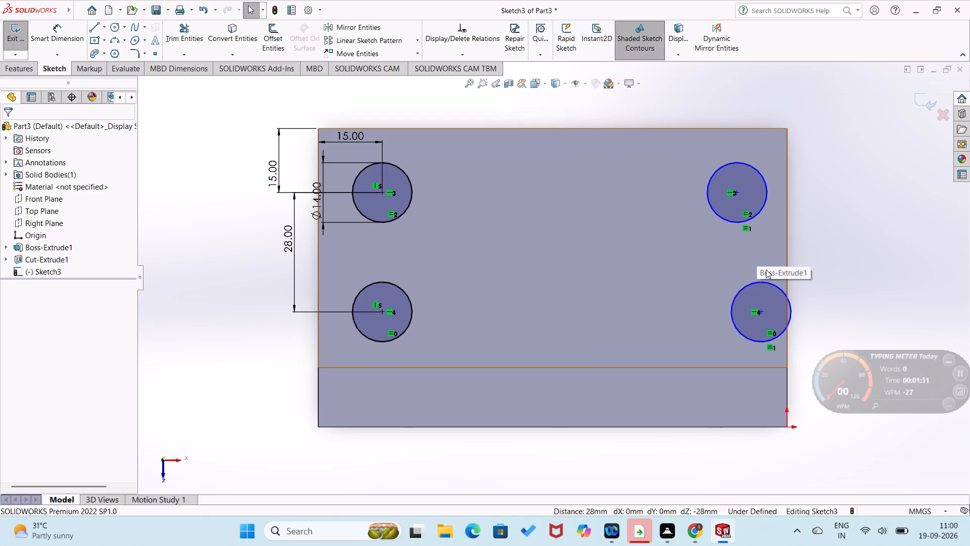
pyautogui.press('Escape')
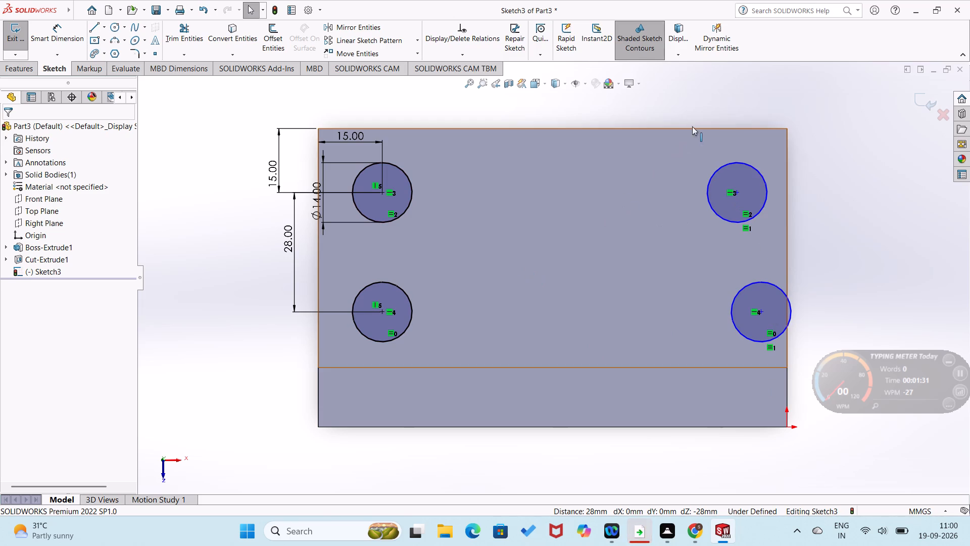
# Dimension the centre of the outer circle on the origin side 15 mm from the base's adjacent side edge.
pyautogui.click(739, 193)
pyautogui.press('Escape')
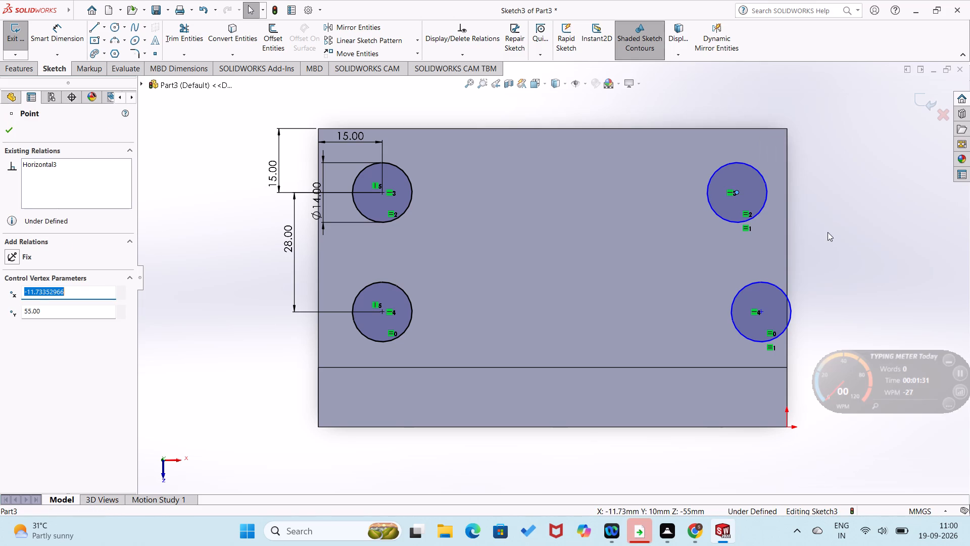
pyautogui.moveTo(834, 277); pyautogui.dragTo(858, 167, button='right')
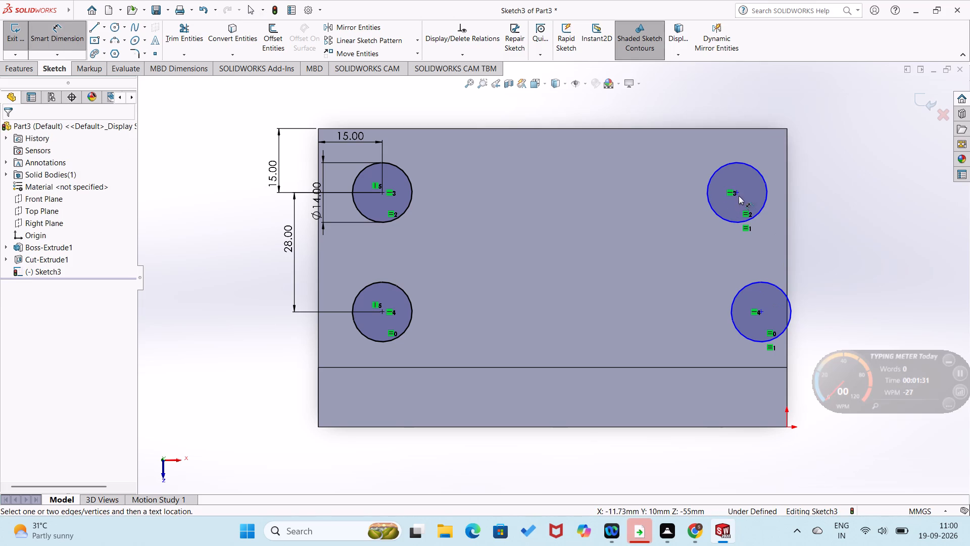
pyautogui.click(737, 190)
pyautogui.click(788, 187)
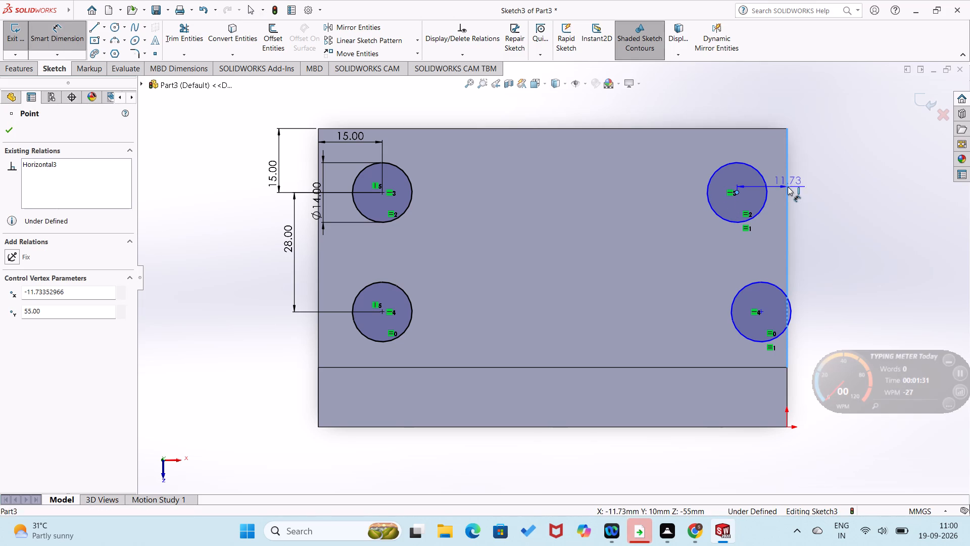
pyautogui.click(755, 145)
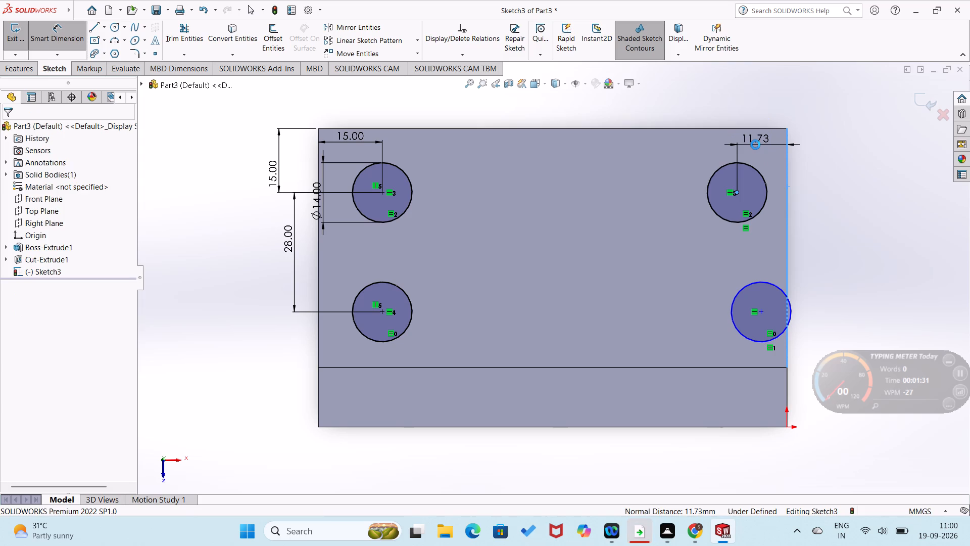
pyautogui.write('15')
pyautogui.press('Return')
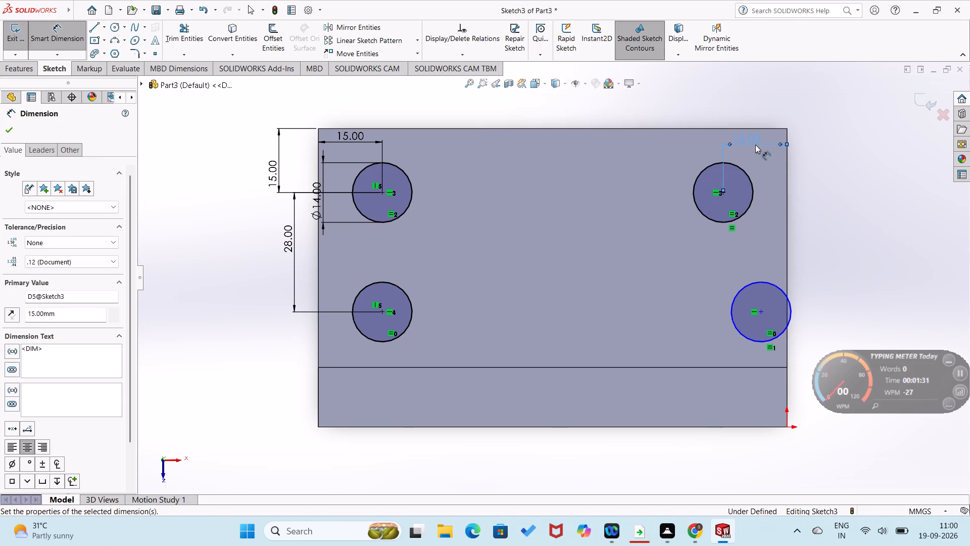
pyautogui.click(829, 218)
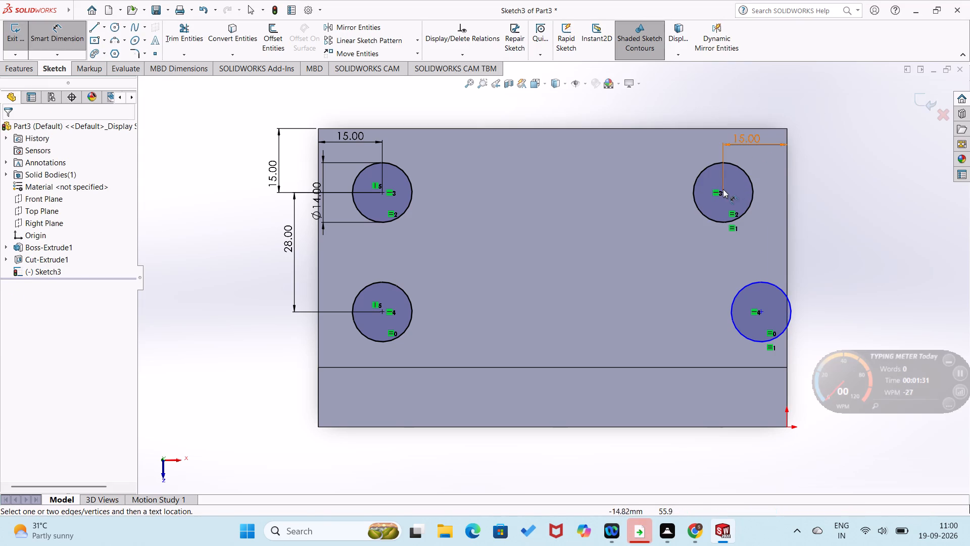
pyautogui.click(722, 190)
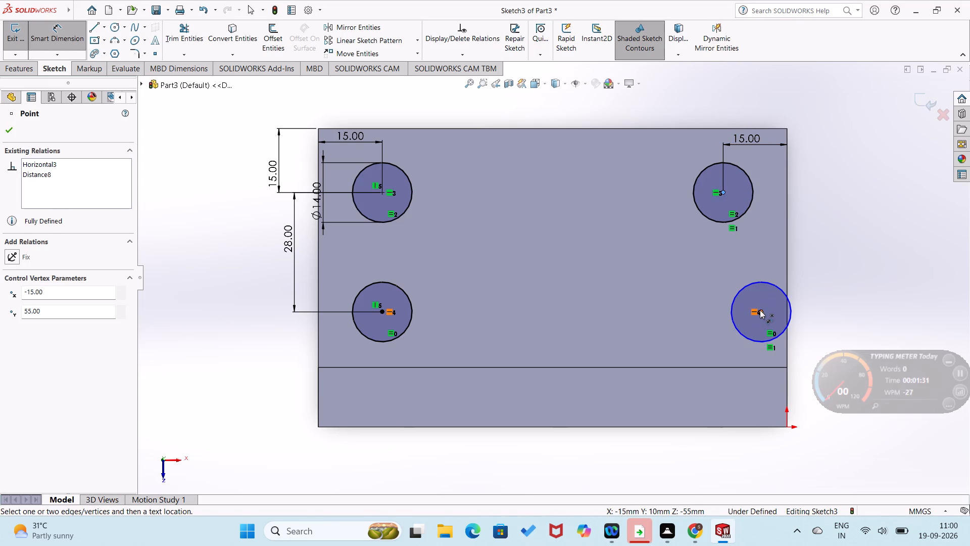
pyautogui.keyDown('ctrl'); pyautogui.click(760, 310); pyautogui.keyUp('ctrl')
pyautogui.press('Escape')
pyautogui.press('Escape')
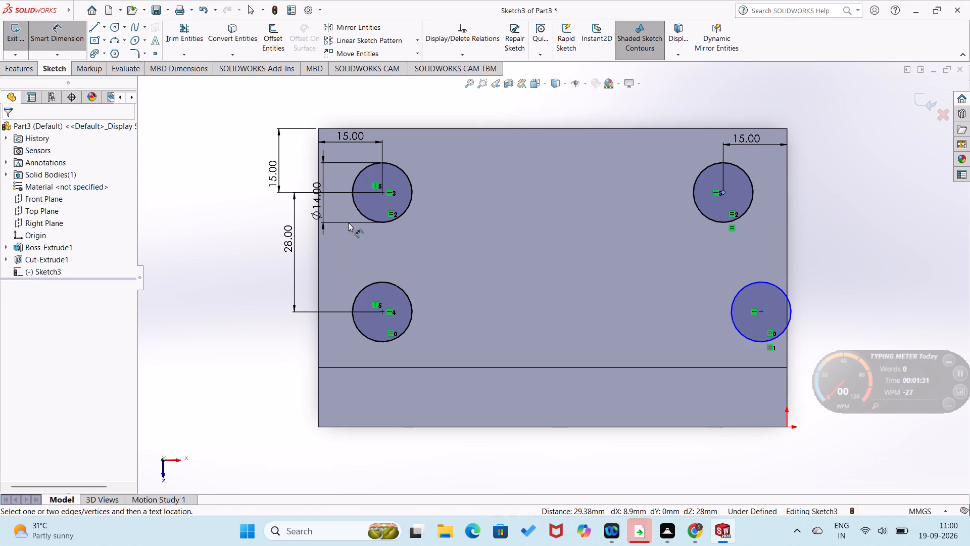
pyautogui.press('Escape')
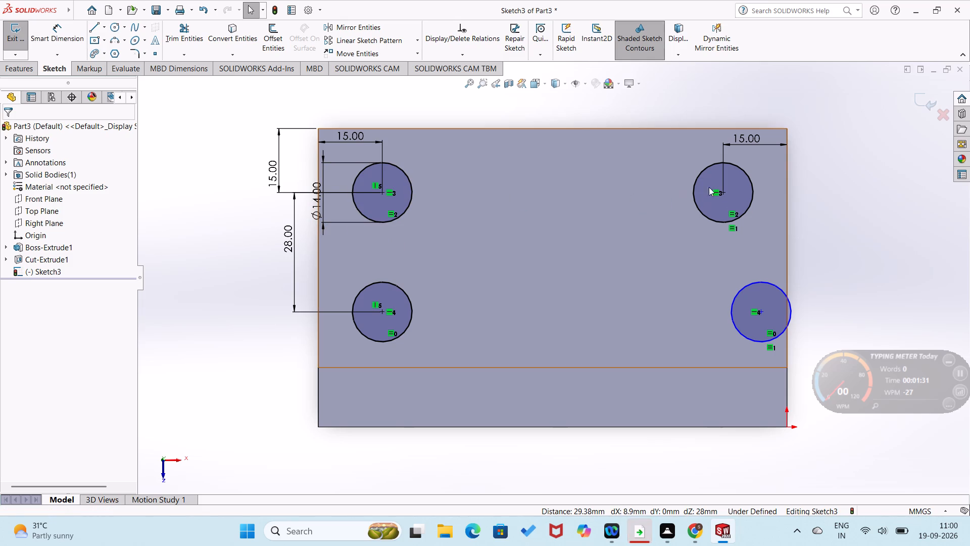
# Apply a Vertical relation between the two circle centres on the origin side.
pyautogui.click(721, 193)
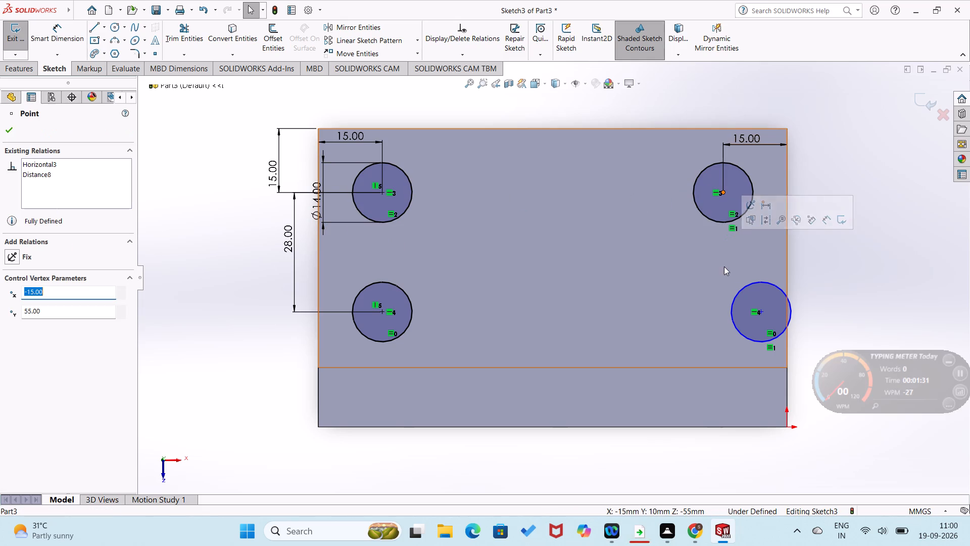
pyautogui.keyDown('ctrl'); pyautogui.click(763, 310); pyautogui.keyUp('ctrl')
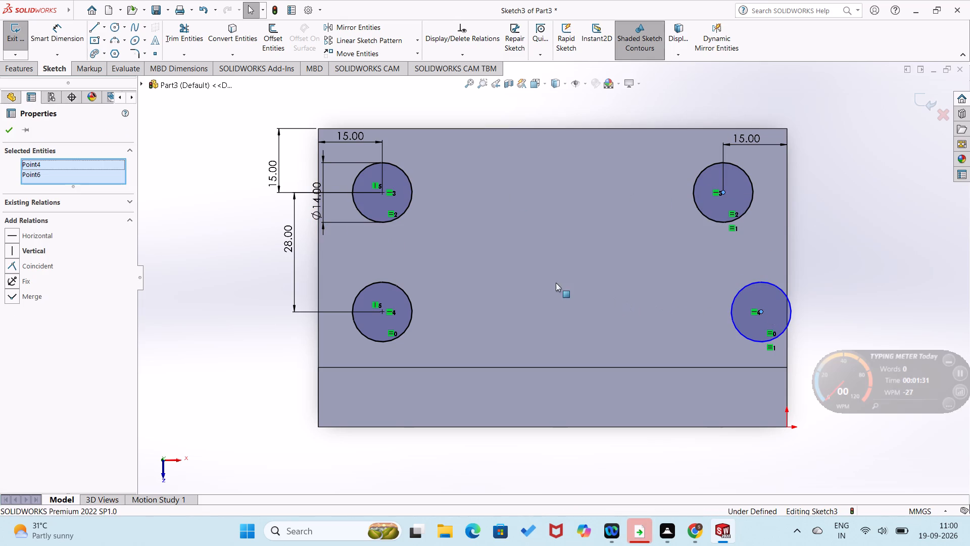
pyautogui.click(16, 254)
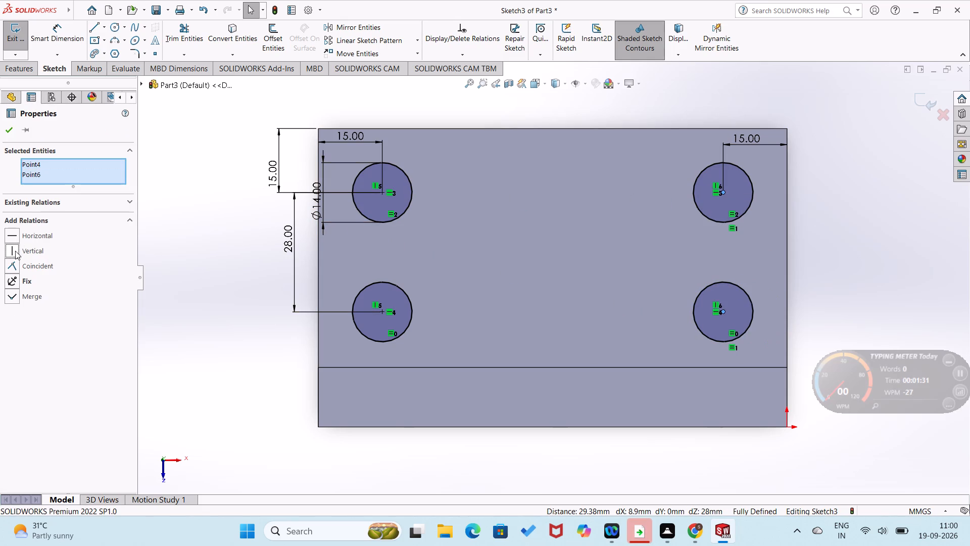
pyautogui.click(8, 128)
pyautogui.click(183, 222)
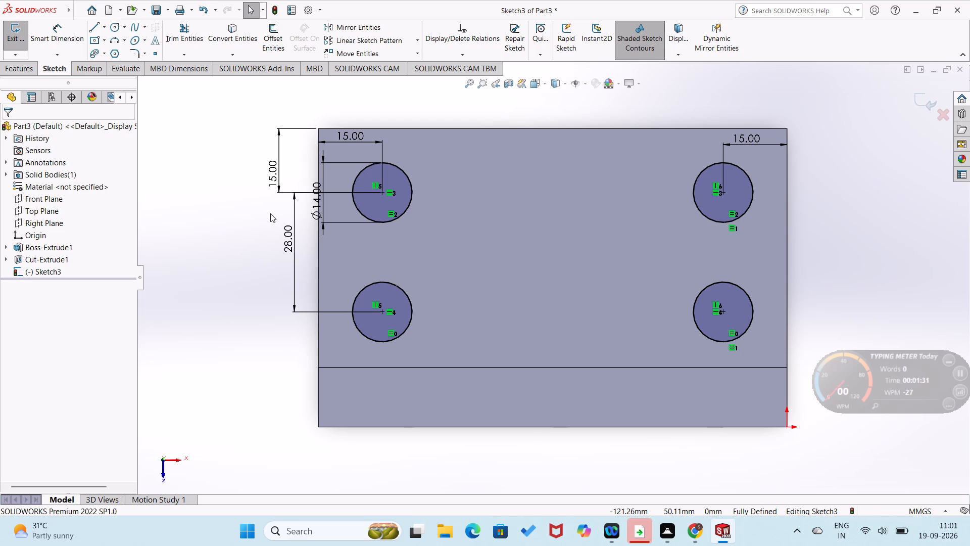
# Sketch a 110 mm horizontal construction line between the base's two side edges, between the two rows of circles.
pyautogui.click(95, 29)
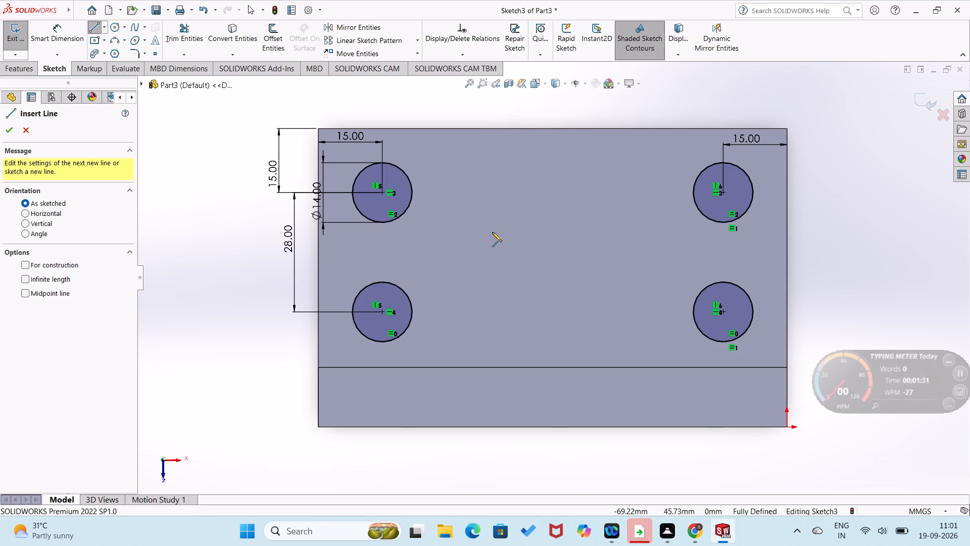
pyautogui.click(317, 246)
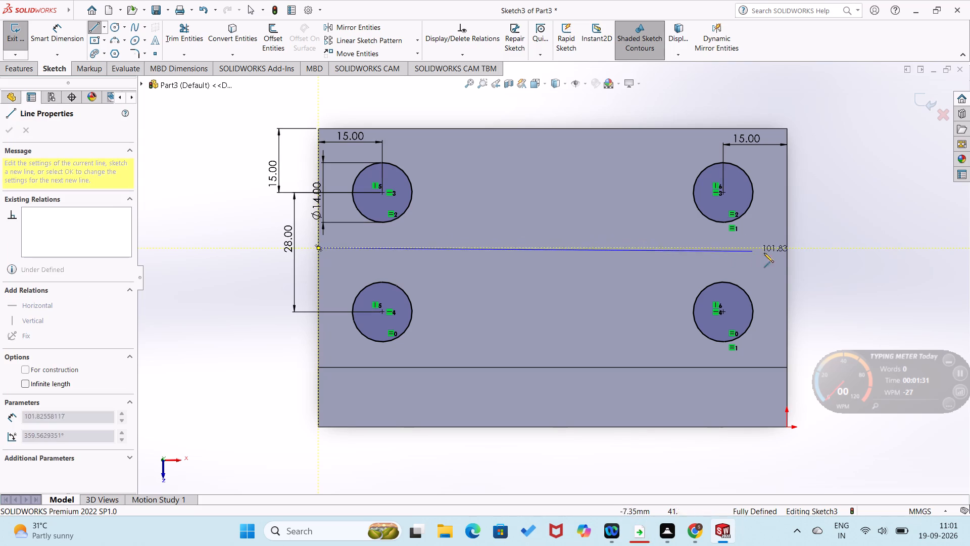
pyautogui.click(787, 248)
pyautogui.rightClick(787, 248)
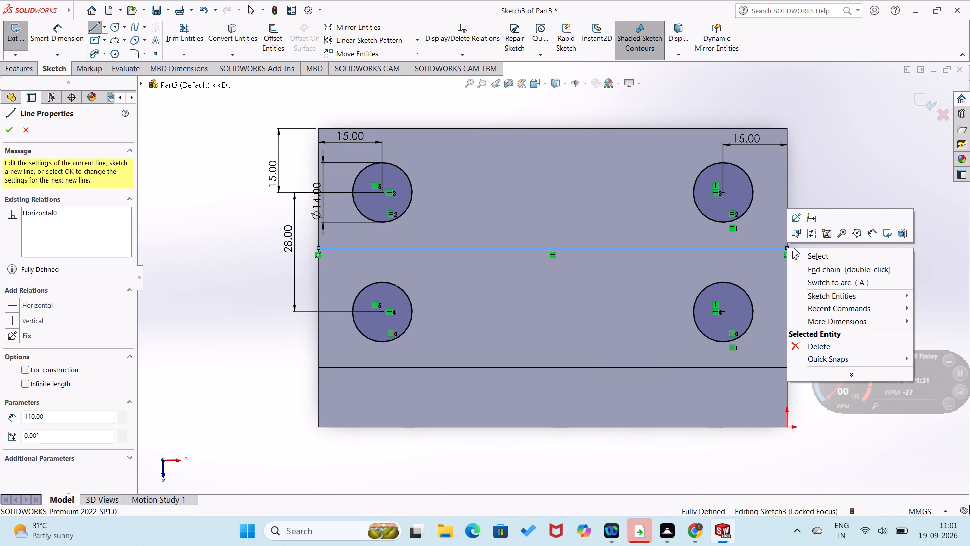
pyautogui.click(809, 237)
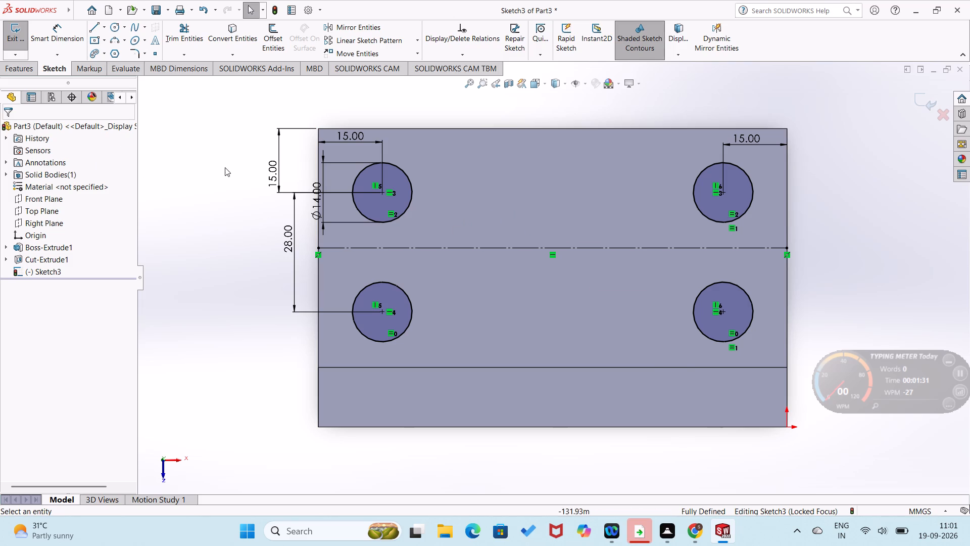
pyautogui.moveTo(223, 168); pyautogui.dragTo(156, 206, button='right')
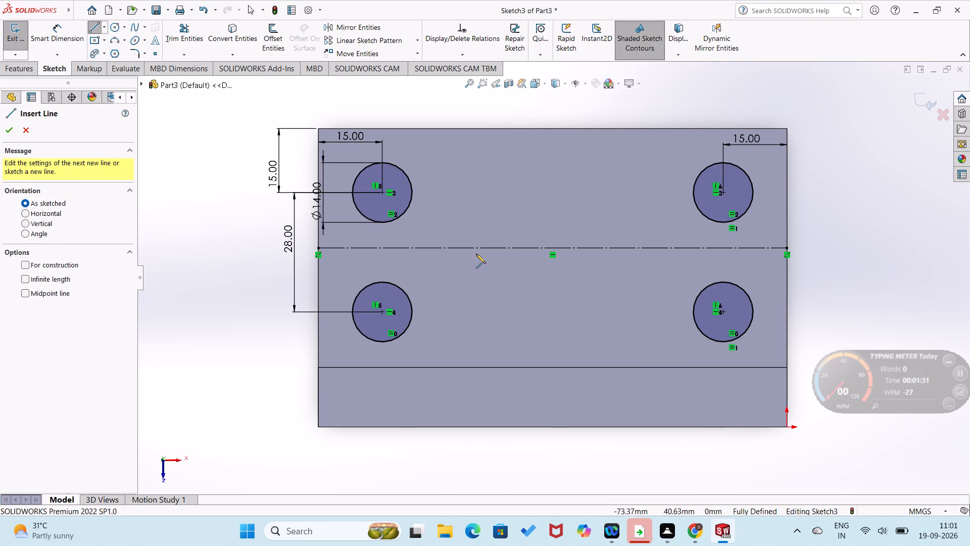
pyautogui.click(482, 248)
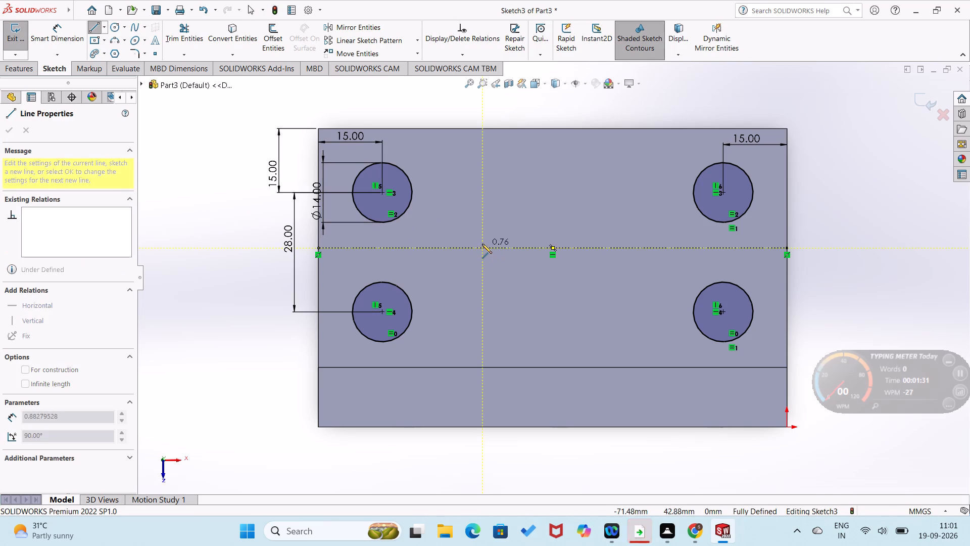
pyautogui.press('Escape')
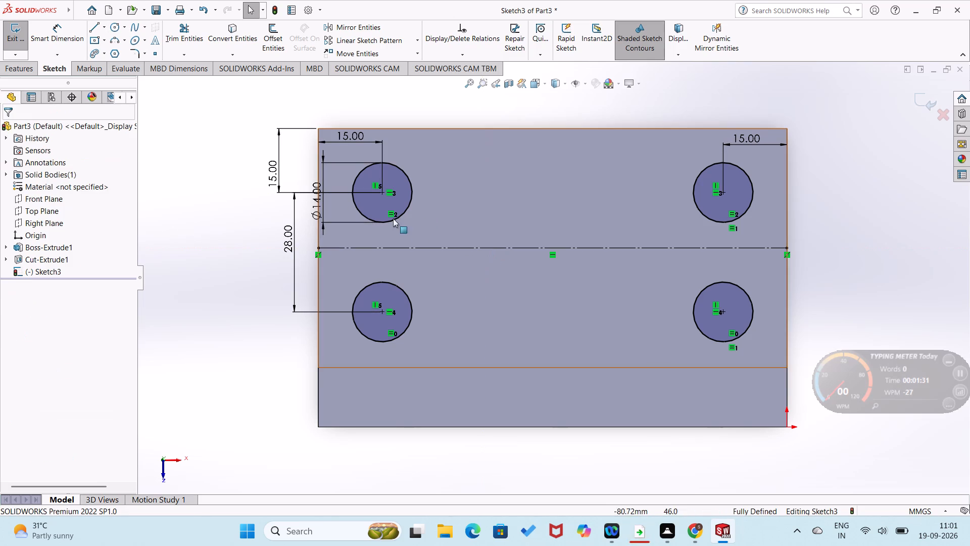
# Sketch a closed horizontal slot around the construction line, with straight edges about 25 mm long and tangent end arcs of about 3.9 mm radius.
pyautogui.click(98, 28)
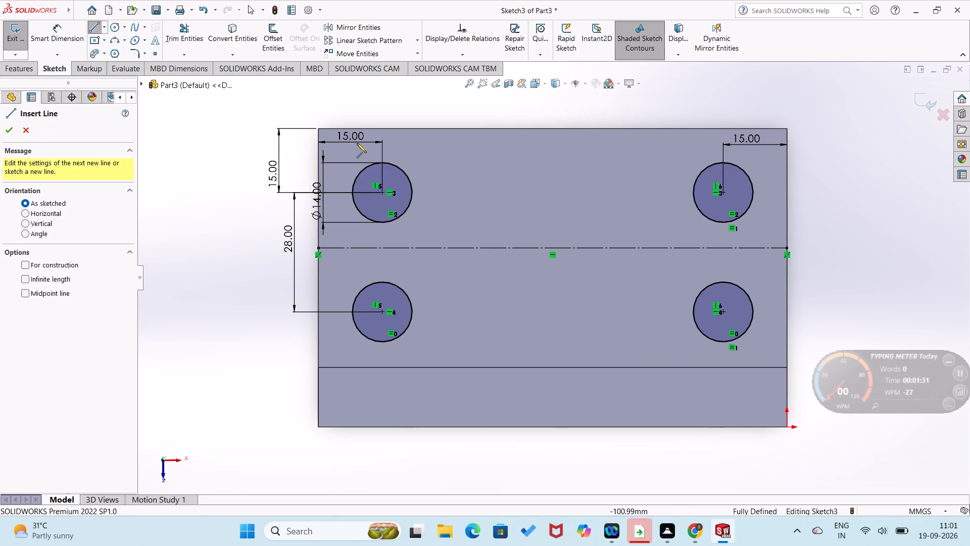
pyautogui.click(500, 235)
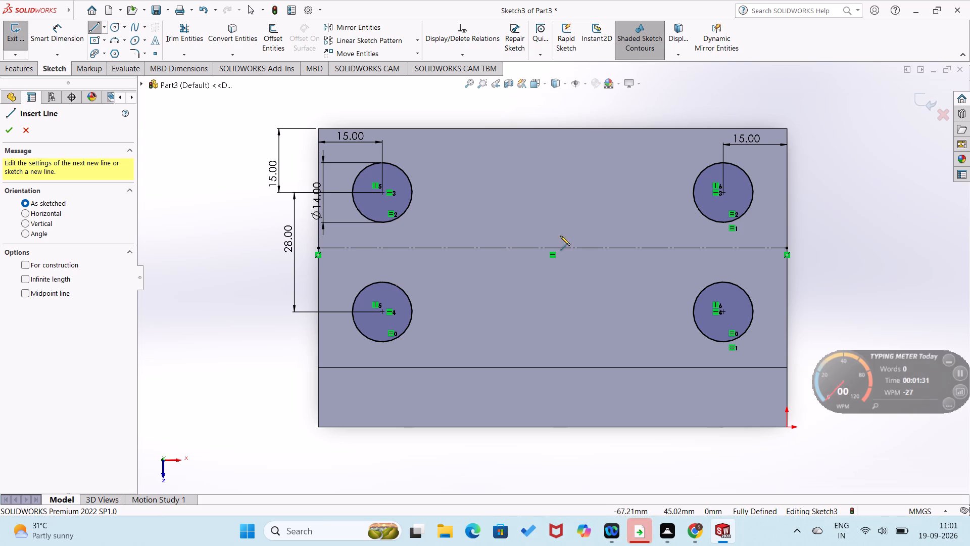
pyautogui.click(607, 234)
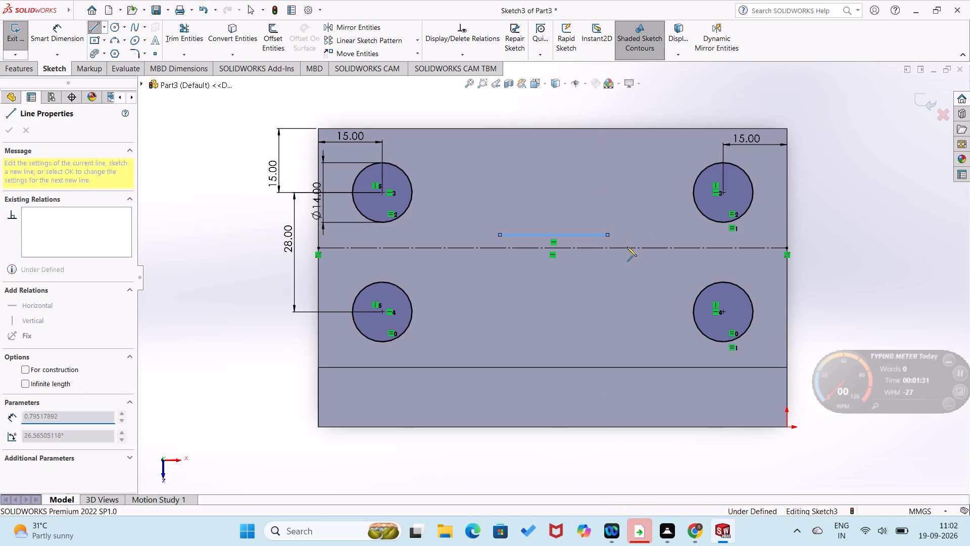
pyautogui.click(609, 268)
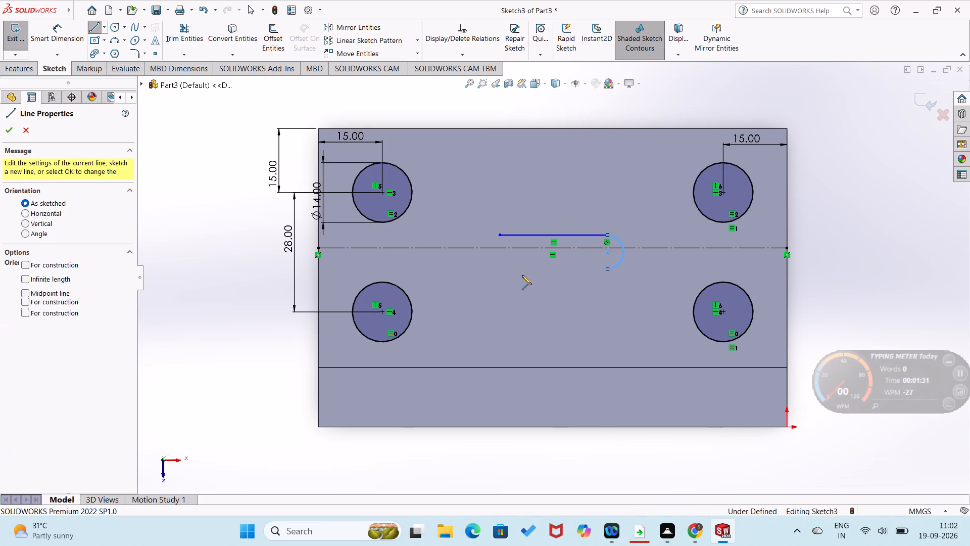
pyautogui.click(500, 267)
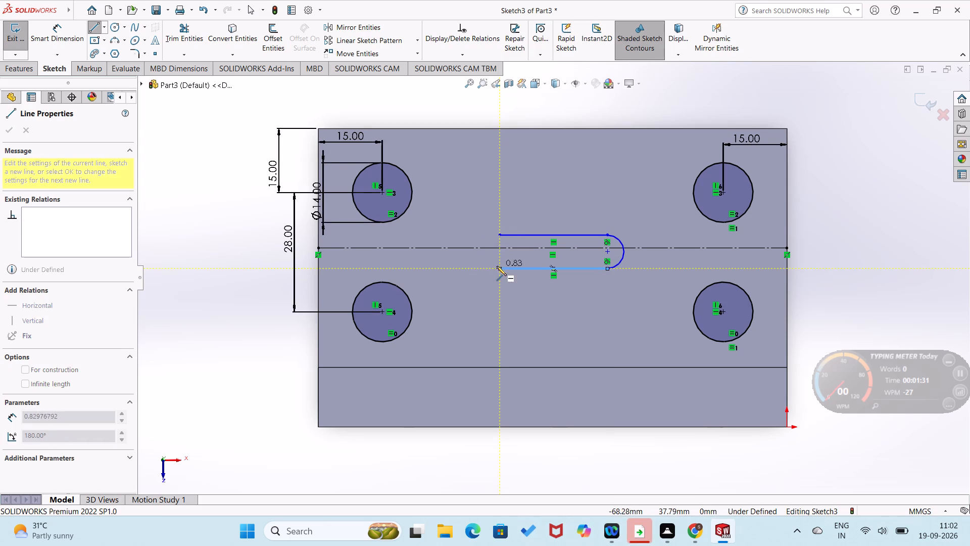
pyautogui.click(500, 234)
# Dimension the slot's straight edge farther from the upright wall as 40 mm.
pyautogui.moveTo(259, 260); pyautogui.dragTo(252, 186, button='right')
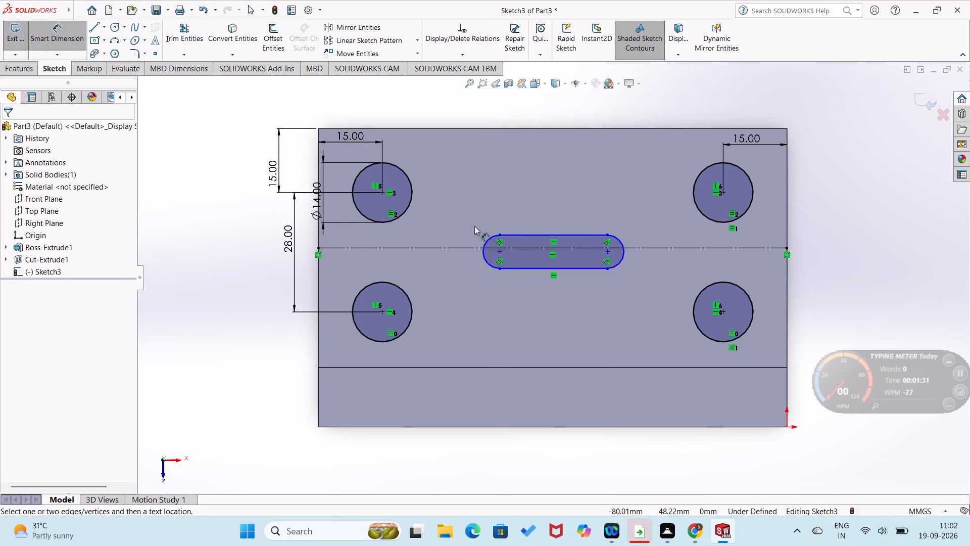
pyautogui.click(523, 233)
pyautogui.click(528, 219)
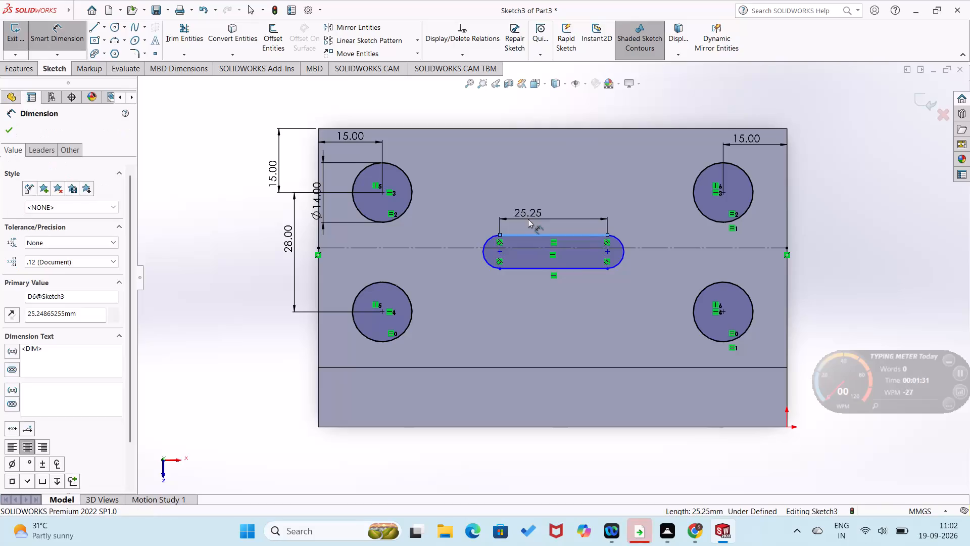
pyautogui.write('40')
pyautogui.press('Return')
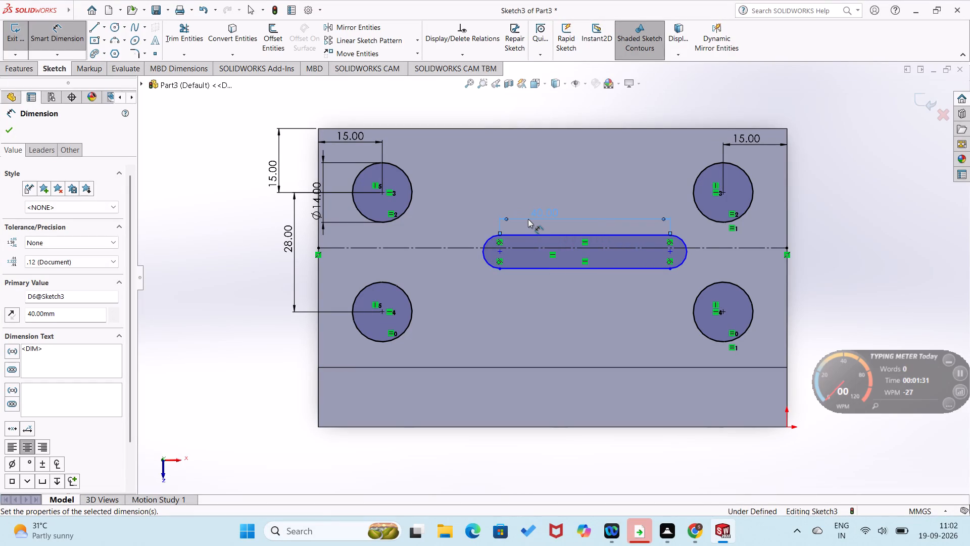
# Add a radius dimension to the slot's end arc away from the origin, try 14 mm, and undo that value change.
pyautogui.click(490, 262)
pyautogui.click(474, 263)
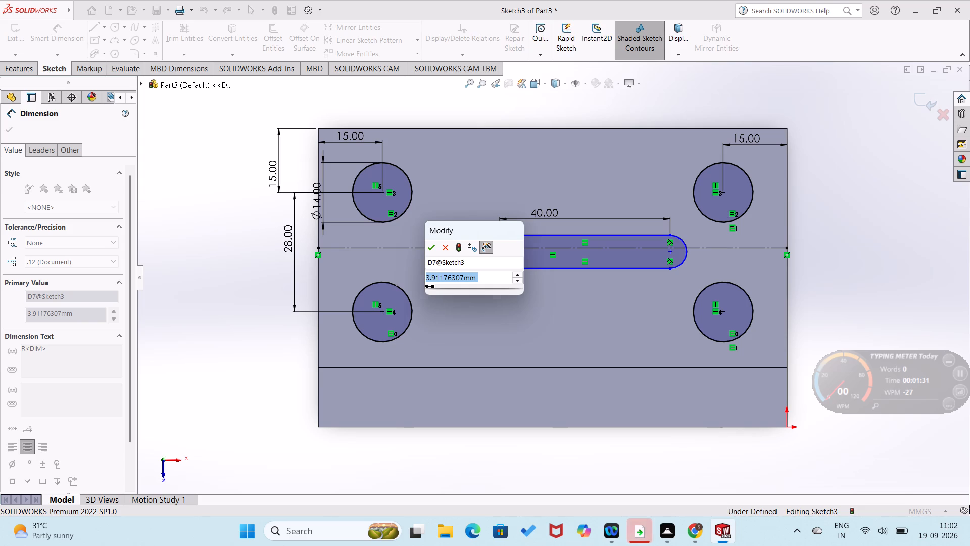
pyautogui.write('14')
pyautogui.press('Return')
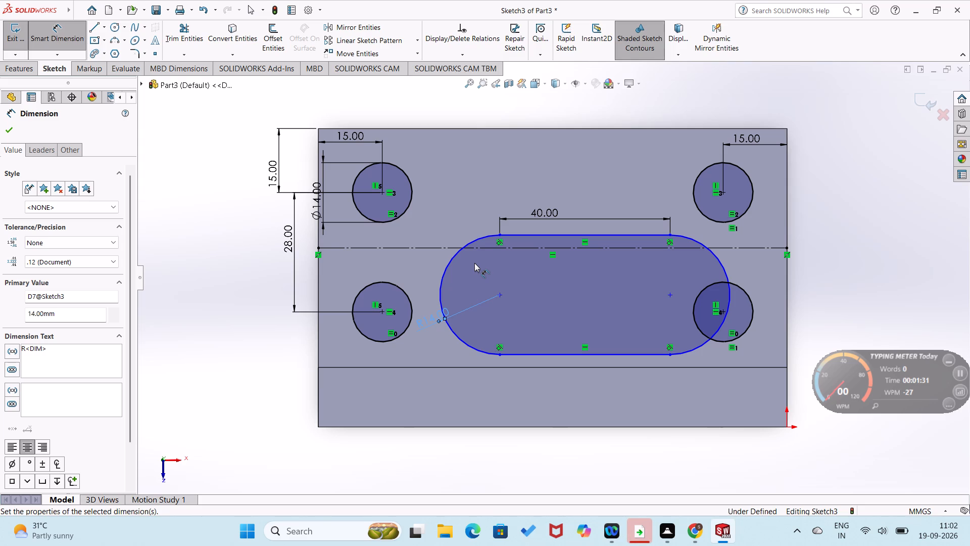
pyautogui.hotkey('ctrl', 'z')
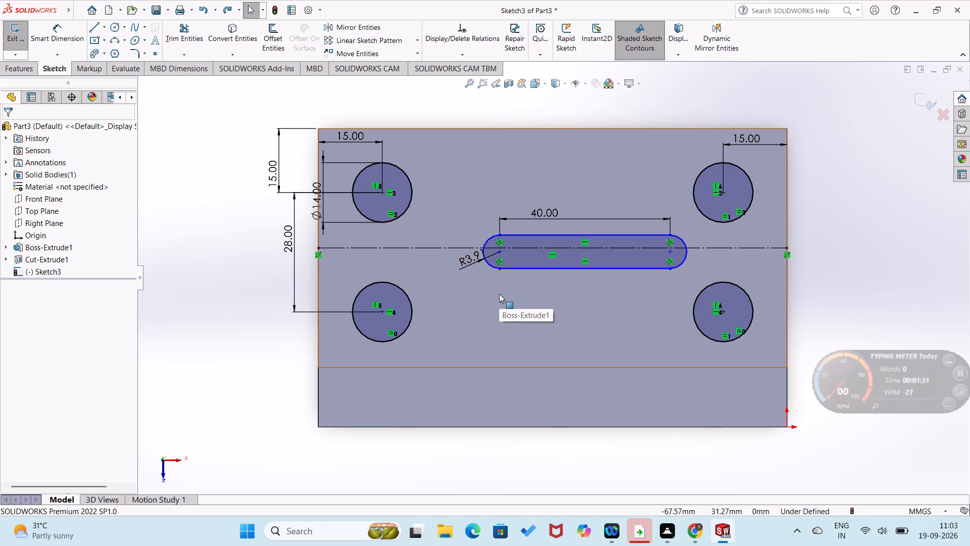
pyautogui.click(257, 350)
# Dimension the centre of the slot's end arc nearest the origin 35 mm horizontally from the origin.
pyautogui.moveTo(245, 357); pyautogui.dragTo(237, 207, button='right')
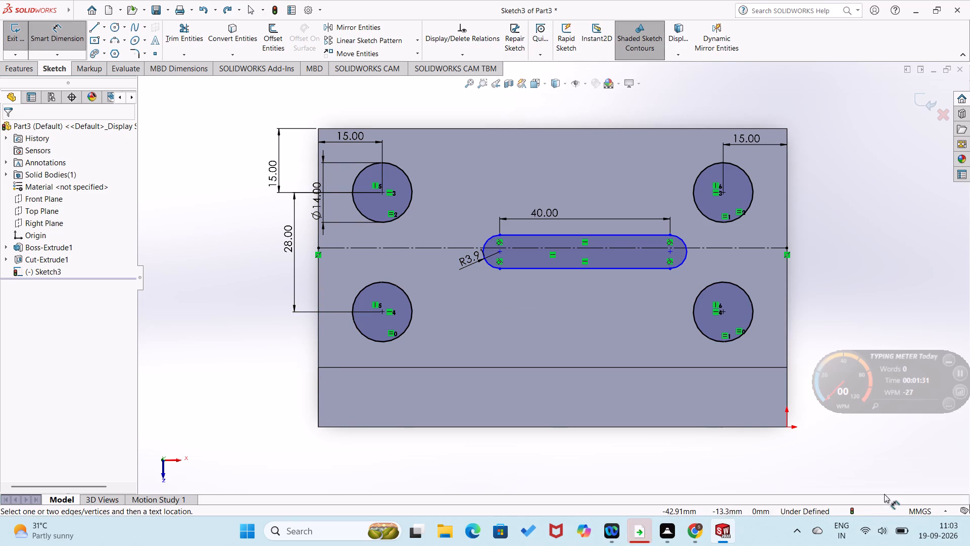
pyautogui.click(787, 425)
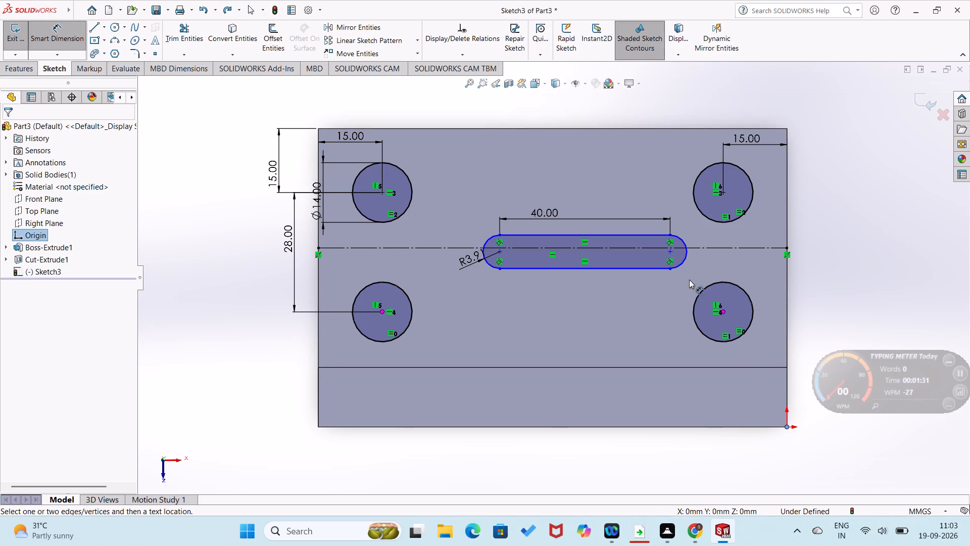
pyautogui.click(670, 251)
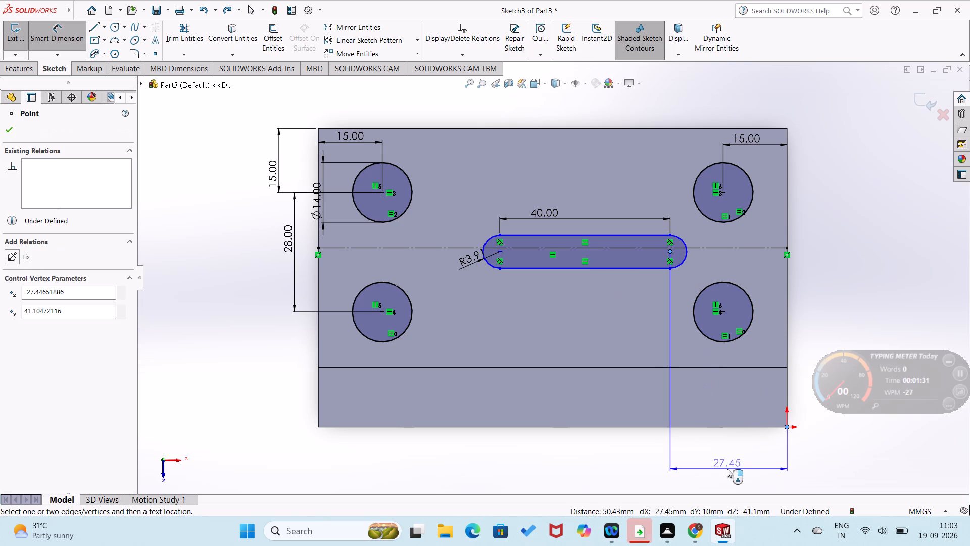
pyautogui.click(727, 469)
pyautogui.write('35')
pyautogui.press('Return')
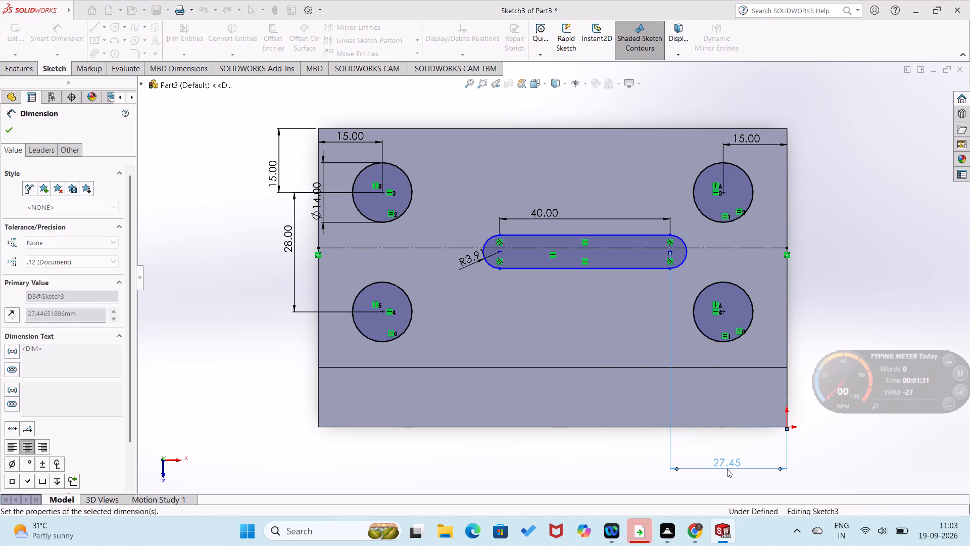
# Set the radius of the base slot's end arc to 7 mm.
pyautogui.click(616, 461)
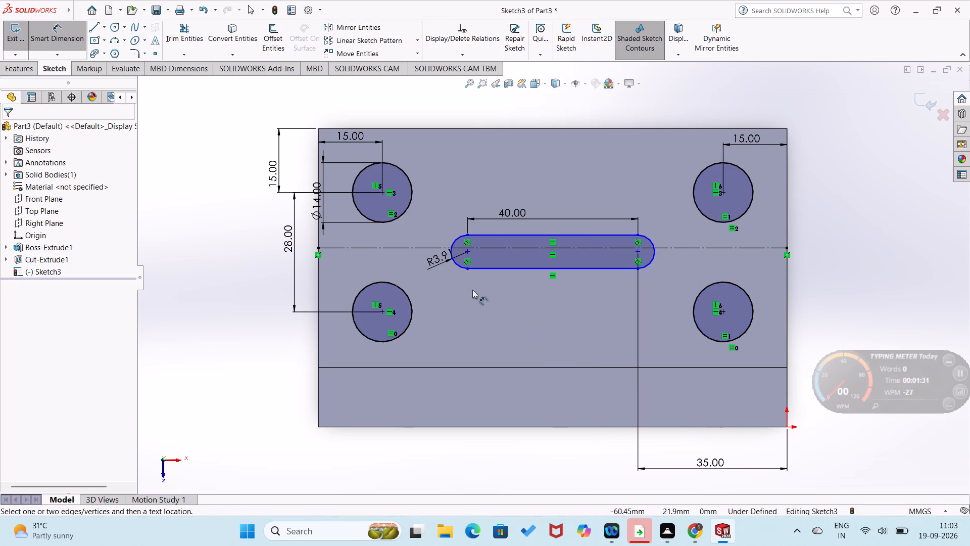
pyautogui.doubleClick(437, 261)
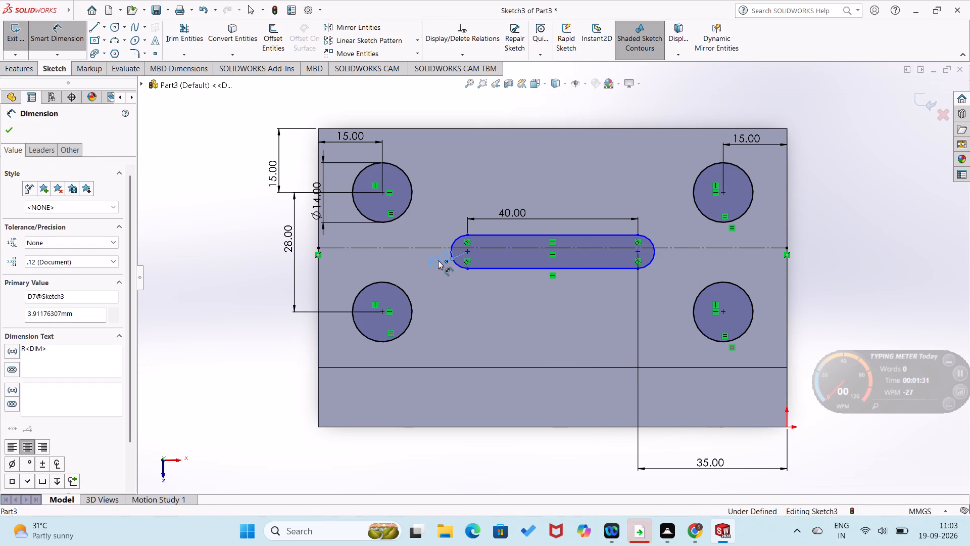
pyautogui.doubleClick(438, 260)
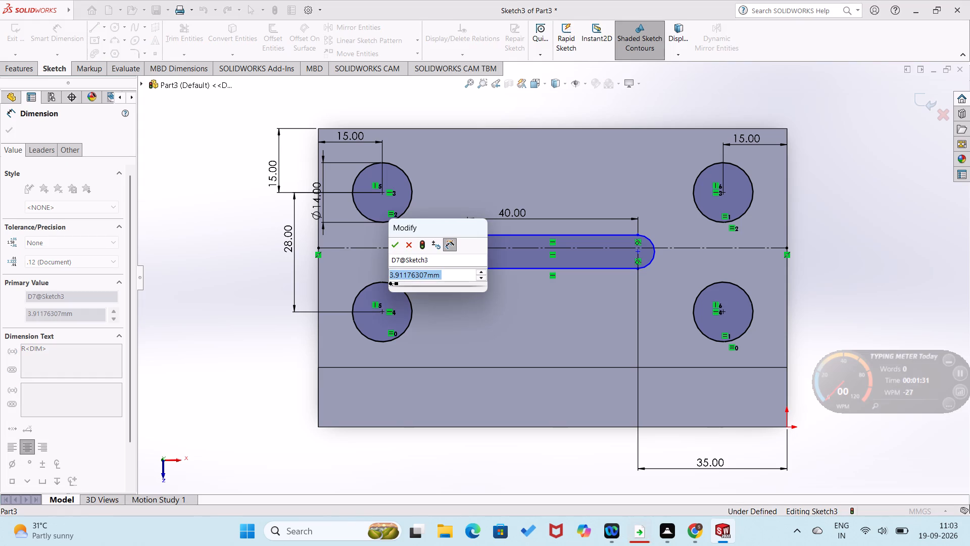
pyautogui.press('7')
pyautogui.press('Return')
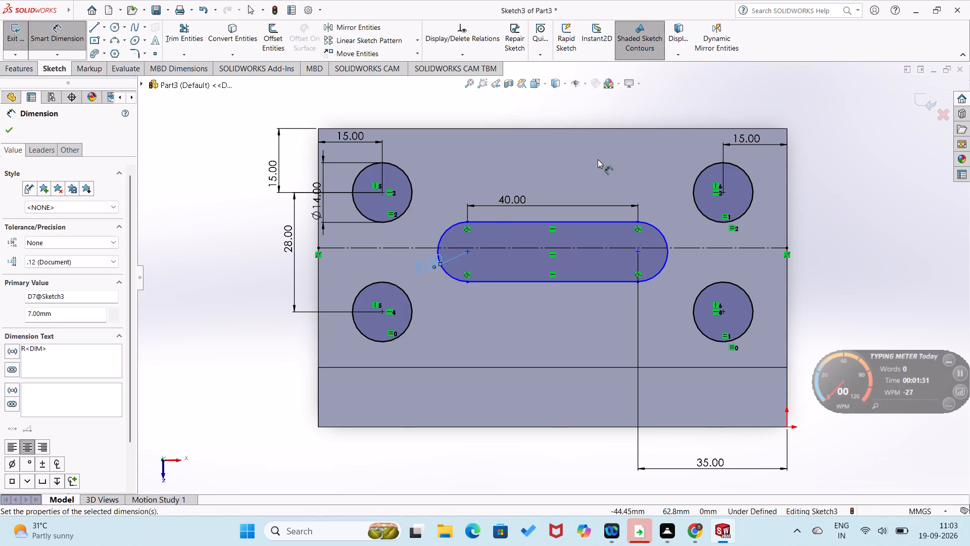
pyautogui.click(277, 333)
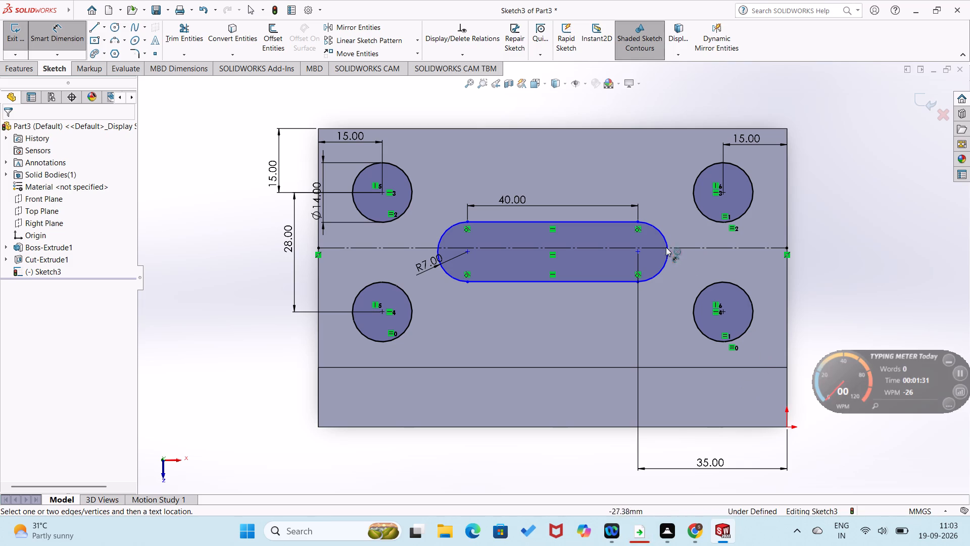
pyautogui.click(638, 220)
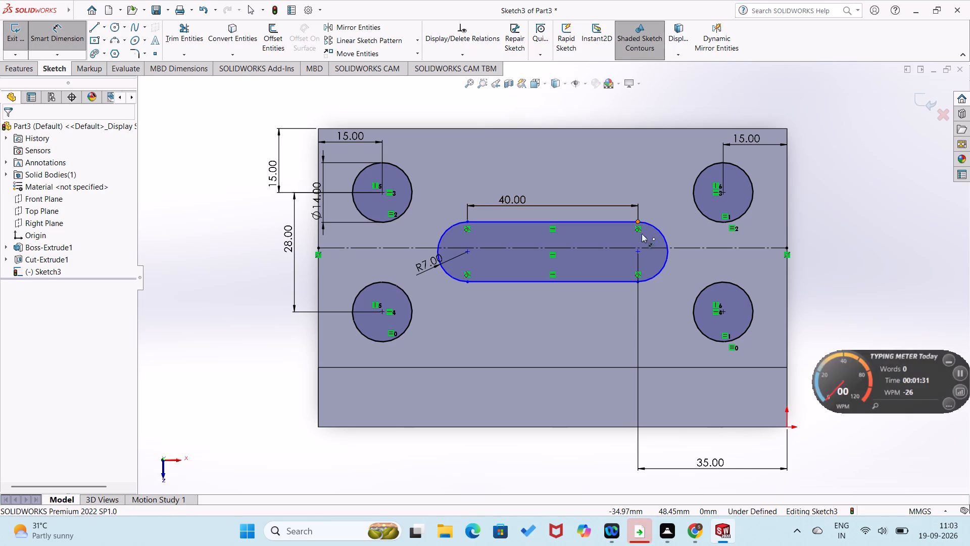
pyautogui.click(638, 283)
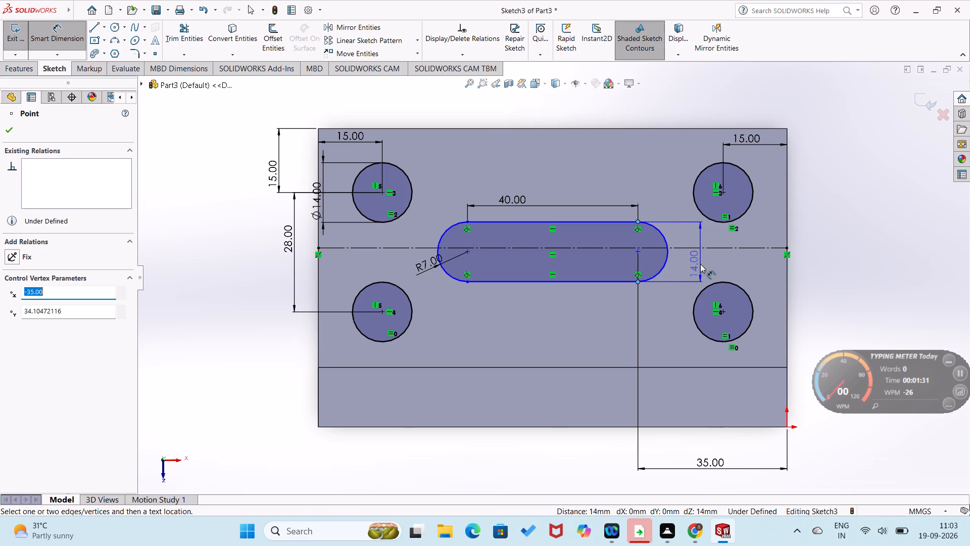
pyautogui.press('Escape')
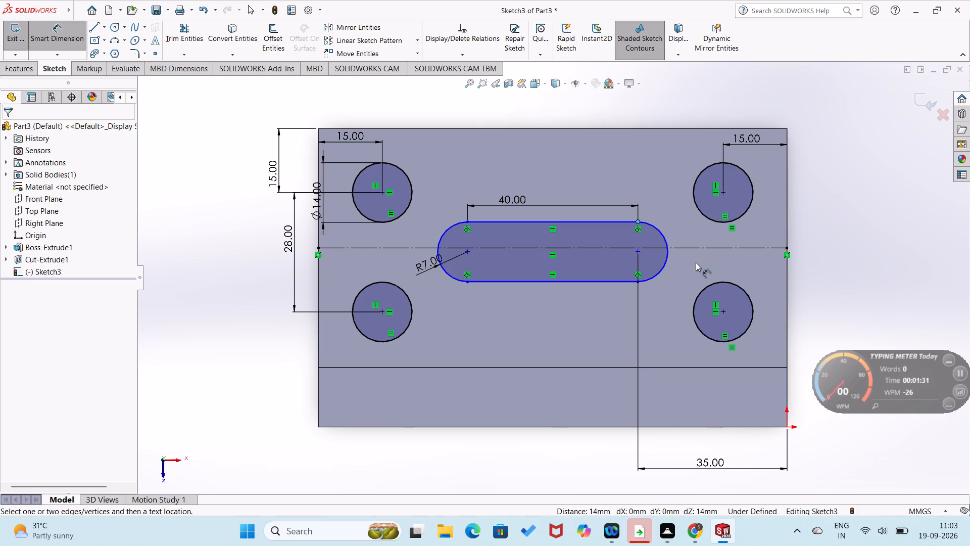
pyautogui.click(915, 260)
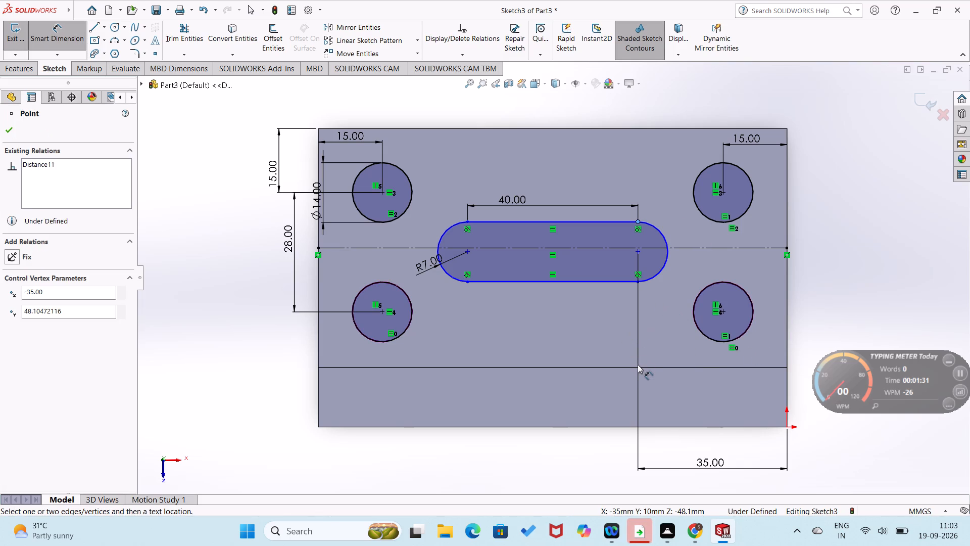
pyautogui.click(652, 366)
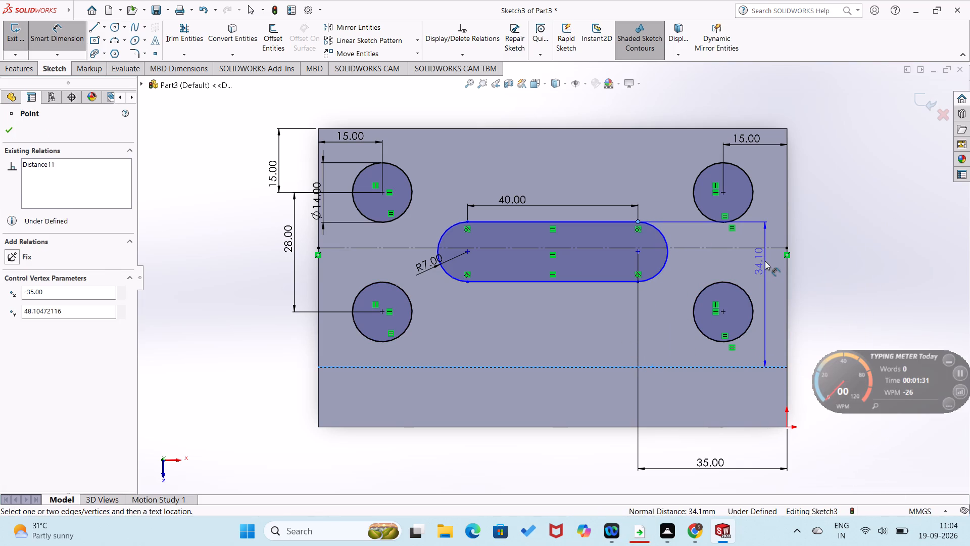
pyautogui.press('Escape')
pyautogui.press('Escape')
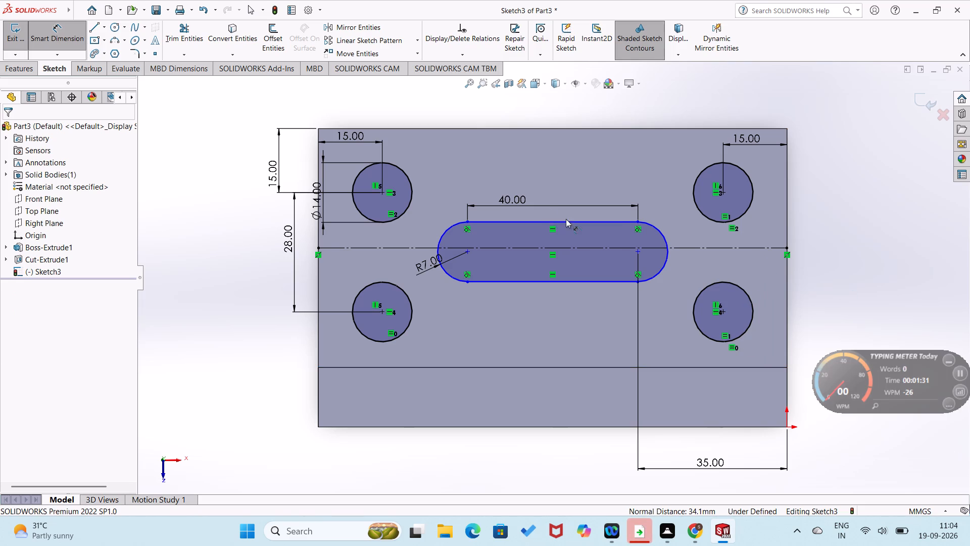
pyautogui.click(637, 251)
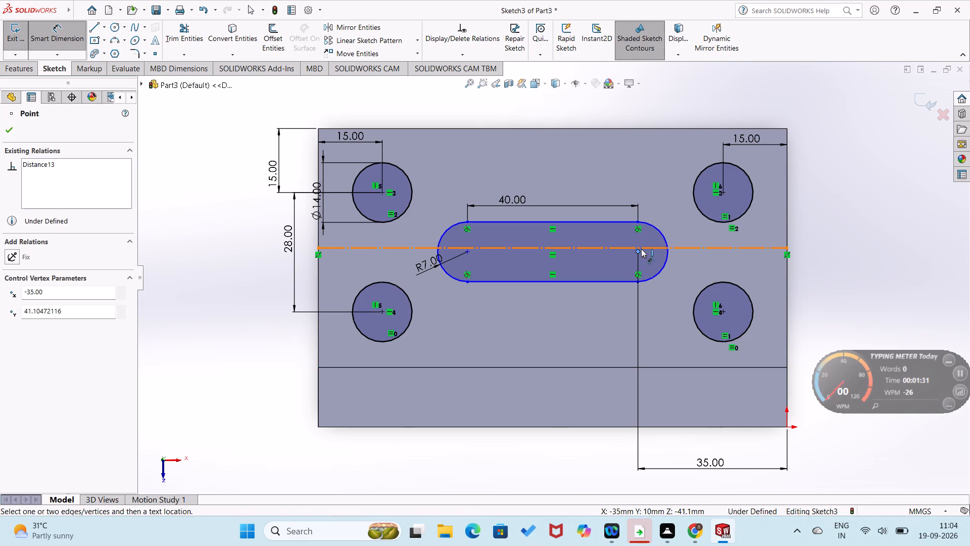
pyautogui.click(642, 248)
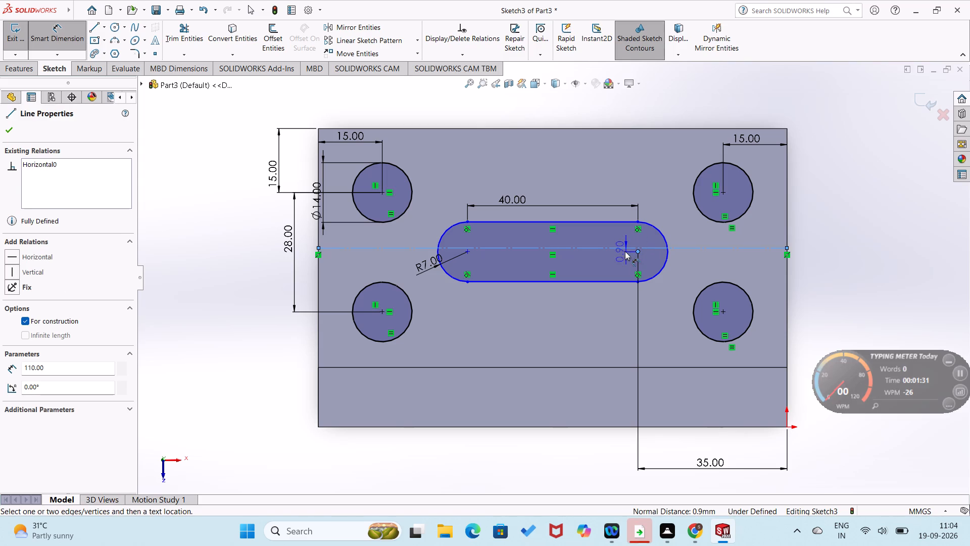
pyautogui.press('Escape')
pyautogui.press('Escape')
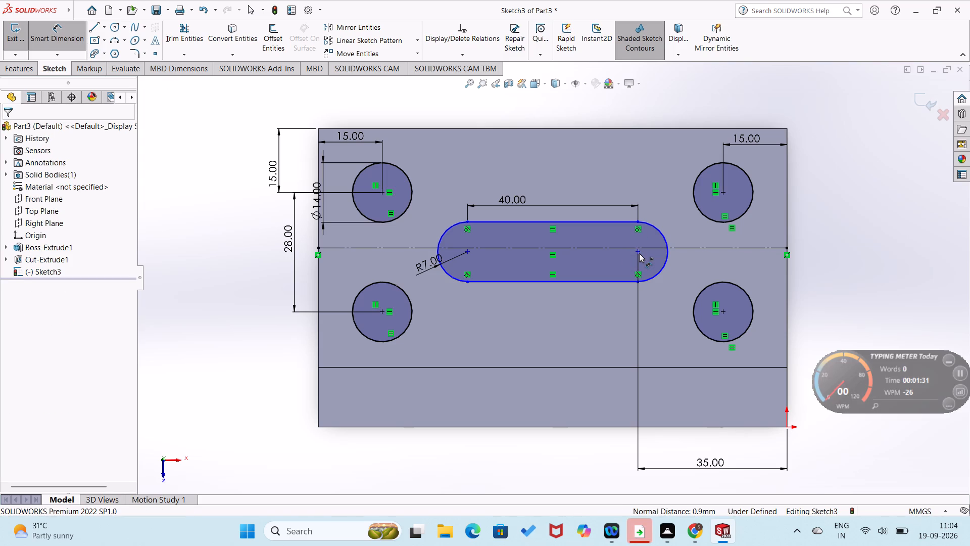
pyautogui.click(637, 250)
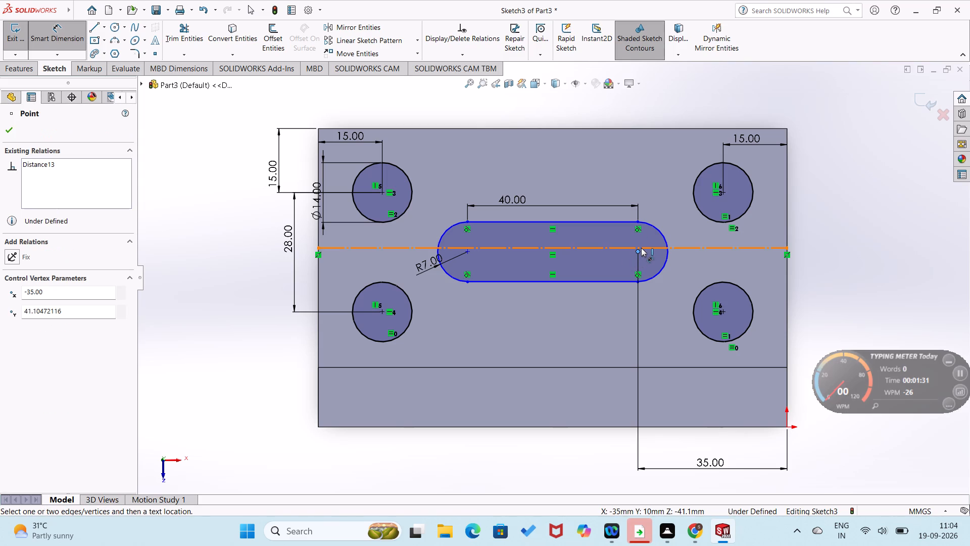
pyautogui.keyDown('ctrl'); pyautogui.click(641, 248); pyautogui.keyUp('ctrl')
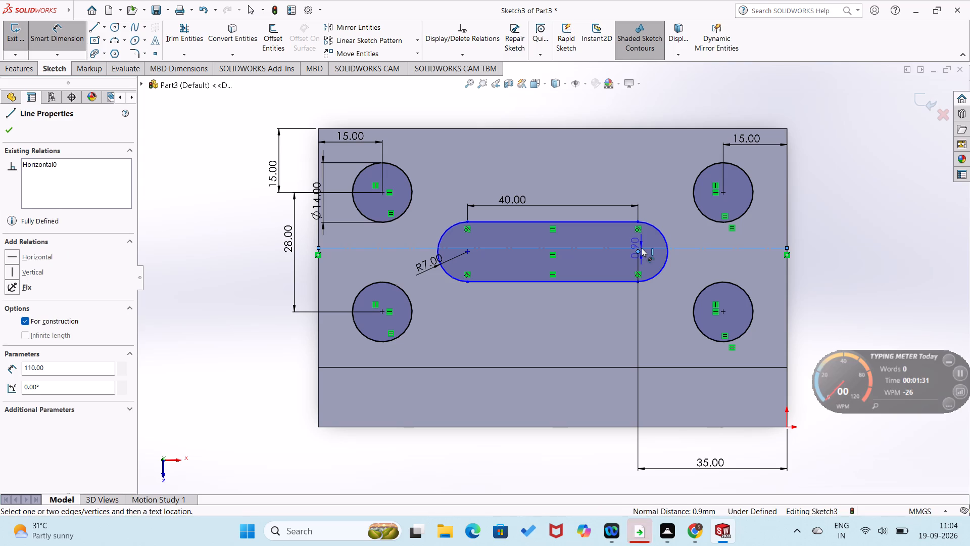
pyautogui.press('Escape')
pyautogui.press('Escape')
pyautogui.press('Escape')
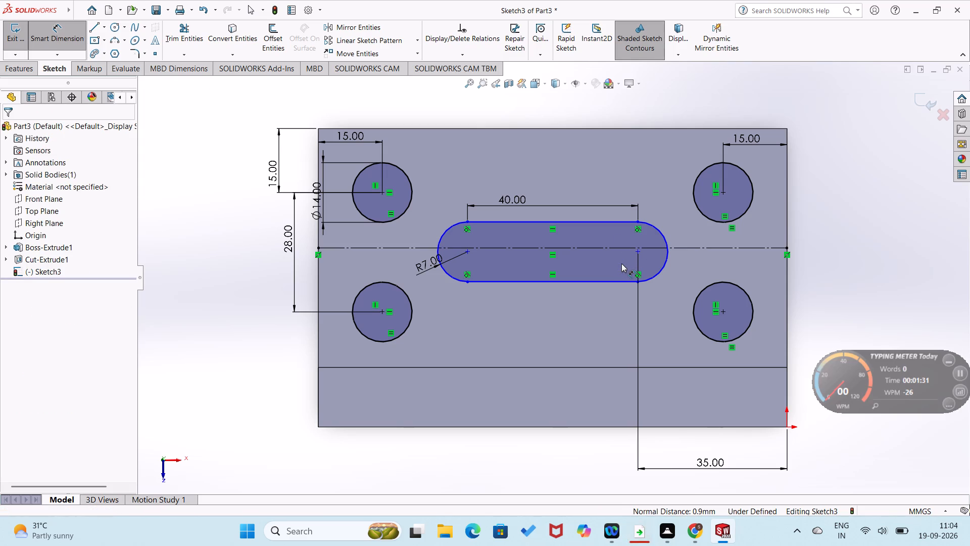
# Make the centre of the slot's end arc nearest the origin coincident with the horizontal construction line.
pyautogui.click(638, 252)
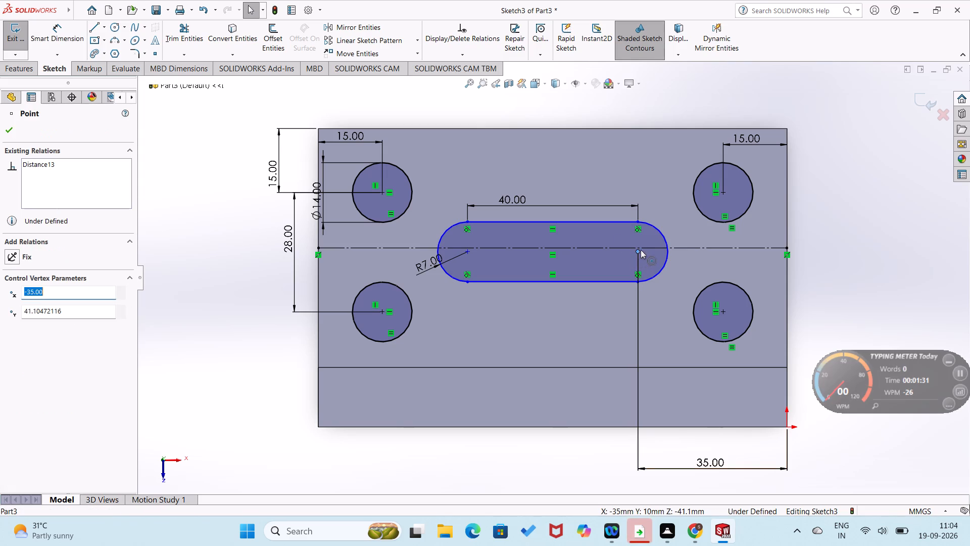
pyautogui.keyDown('ctrl'); pyautogui.click(650, 245); pyautogui.keyUp('ctrl')
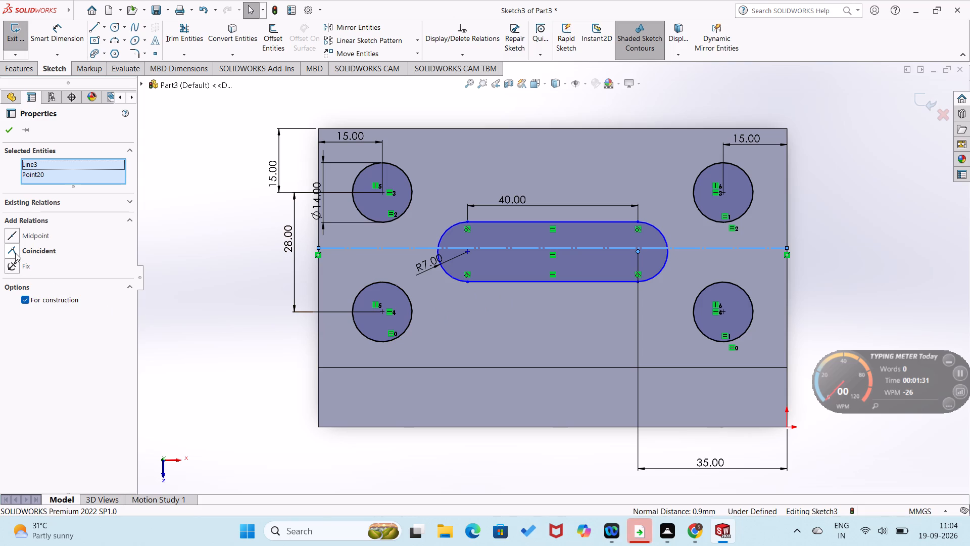
pyautogui.click(15, 253)
pyautogui.click(7, 132)
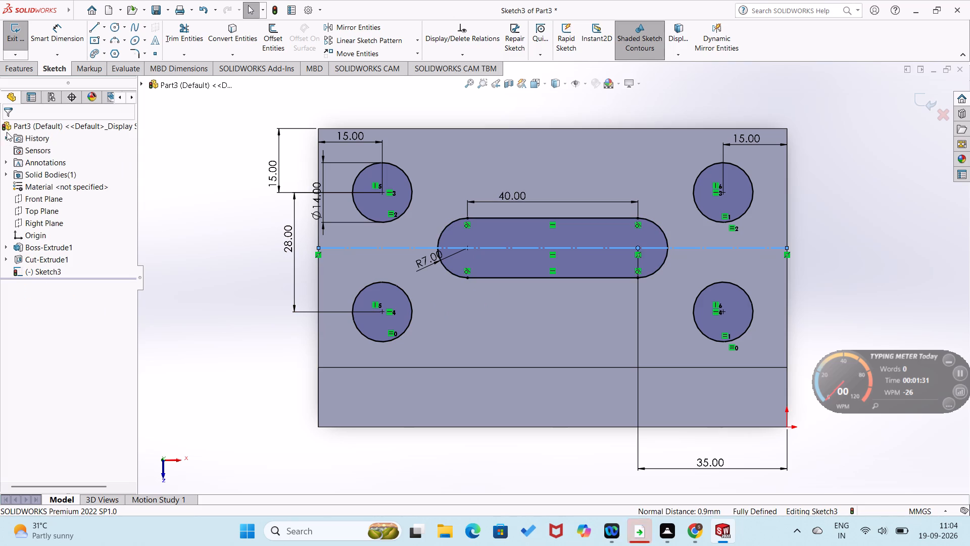
pyautogui.click(176, 249)
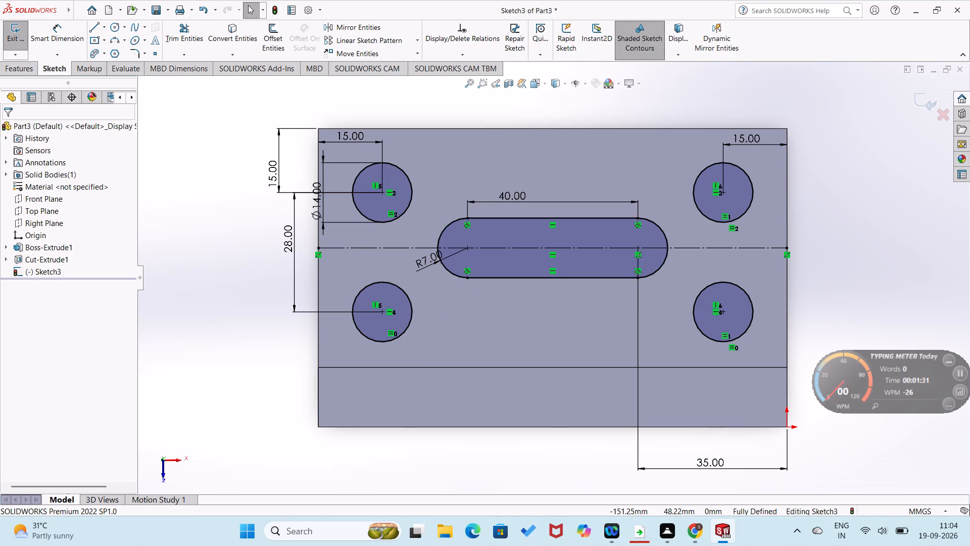
# Cut-extrude the four circles and the central slot through the base with a blind depth of 110 mm.
pyautogui.click(25, 72)
pyautogui.click(182, 54)
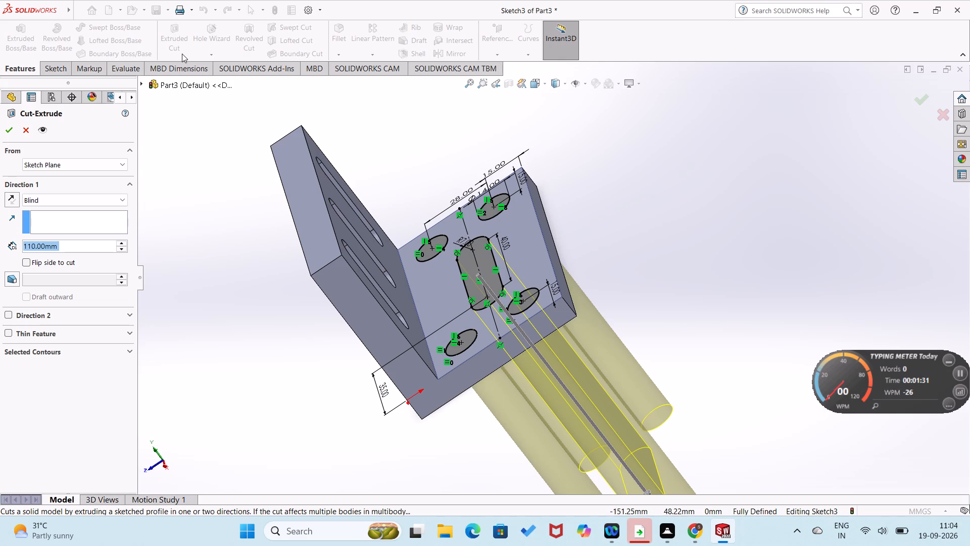
pyautogui.click(5, 130)
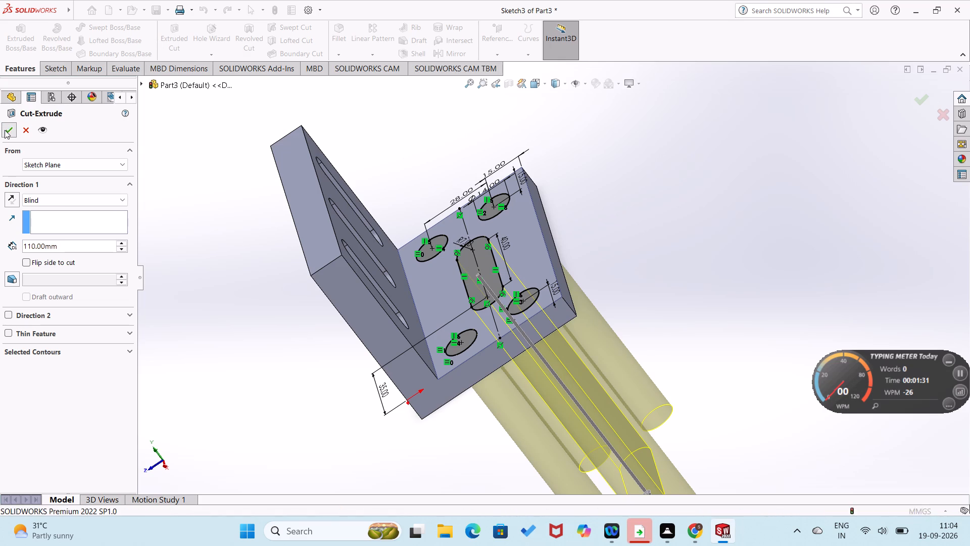
pyautogui.click(152, 218)
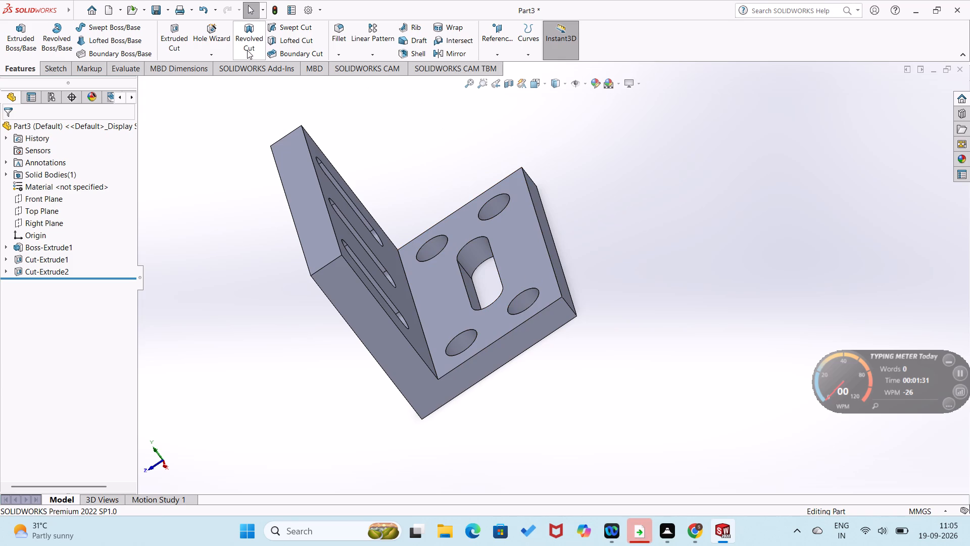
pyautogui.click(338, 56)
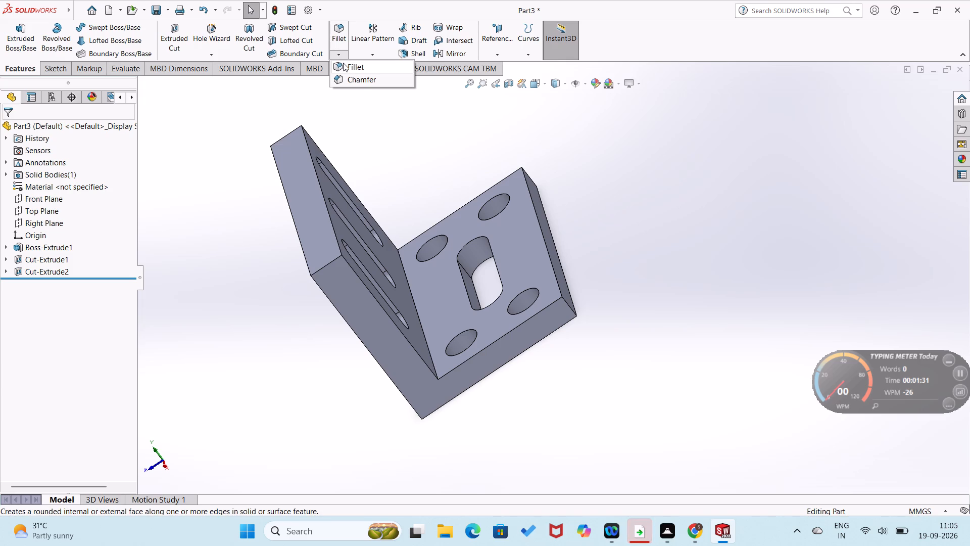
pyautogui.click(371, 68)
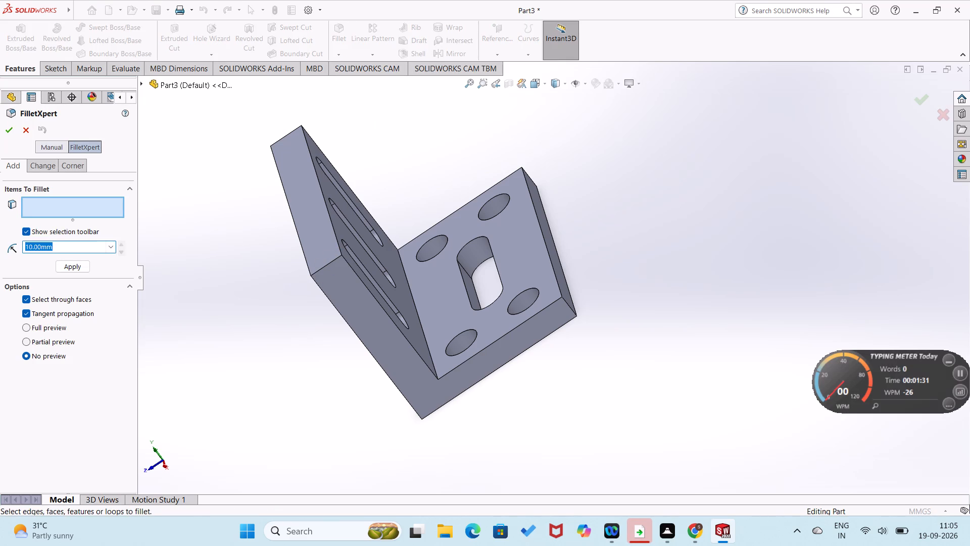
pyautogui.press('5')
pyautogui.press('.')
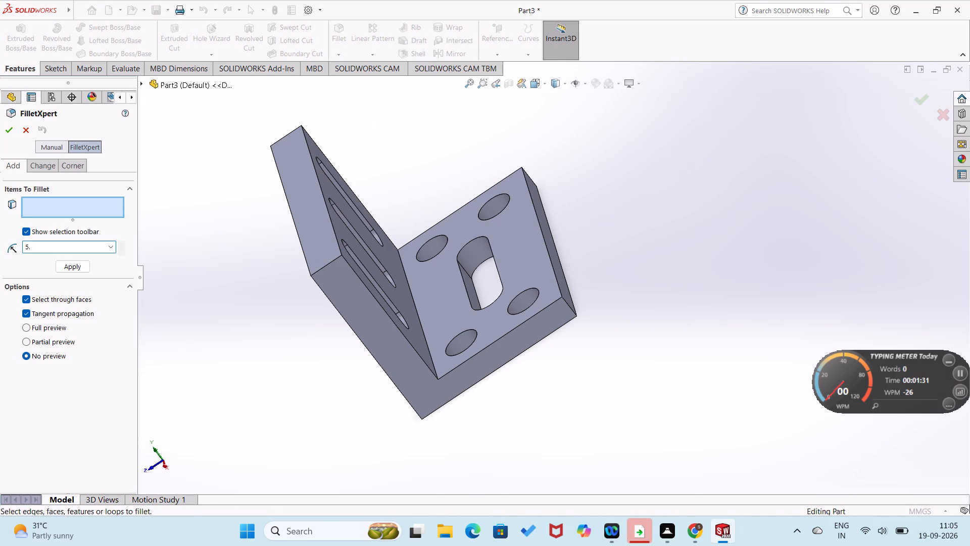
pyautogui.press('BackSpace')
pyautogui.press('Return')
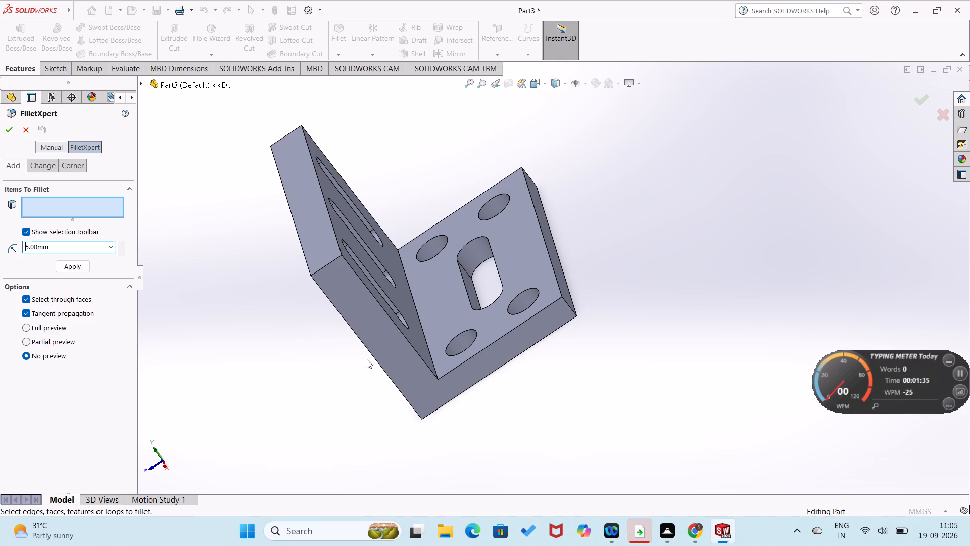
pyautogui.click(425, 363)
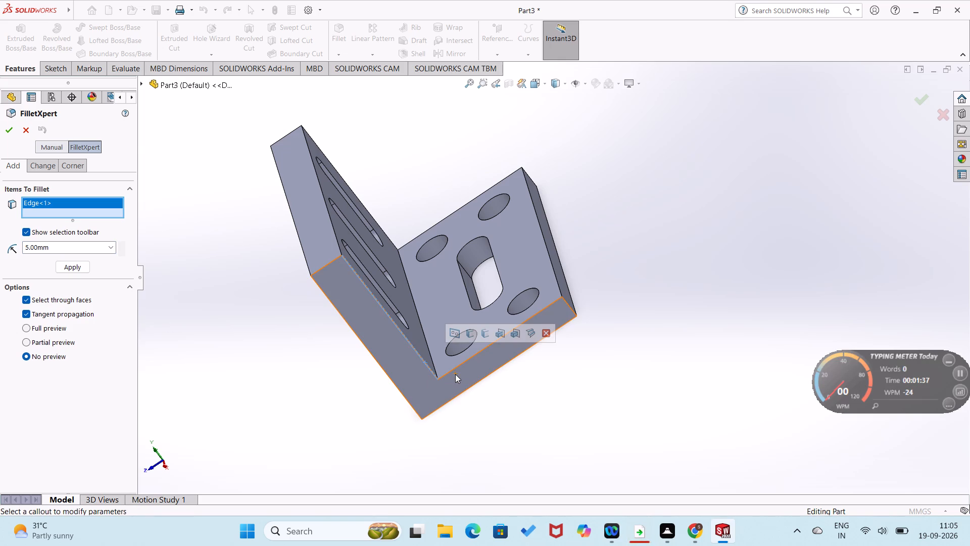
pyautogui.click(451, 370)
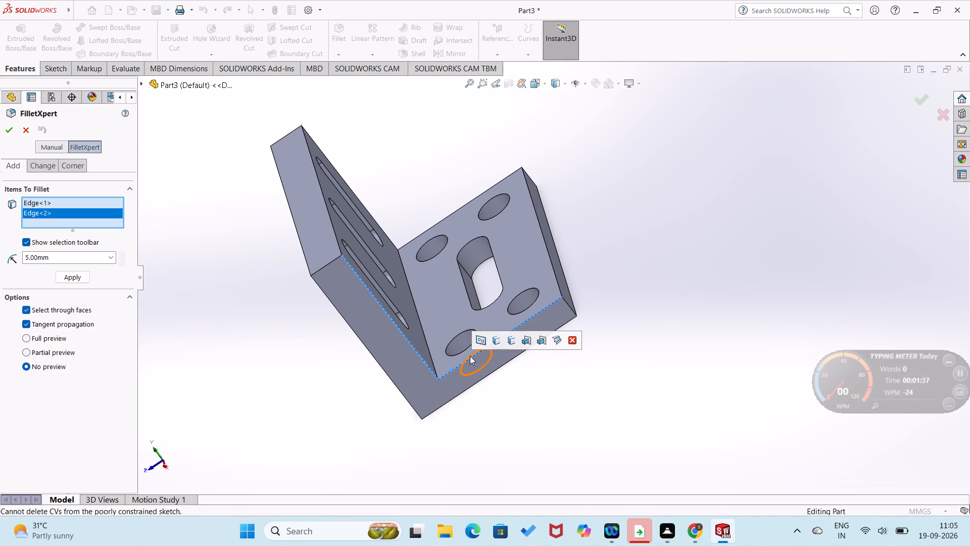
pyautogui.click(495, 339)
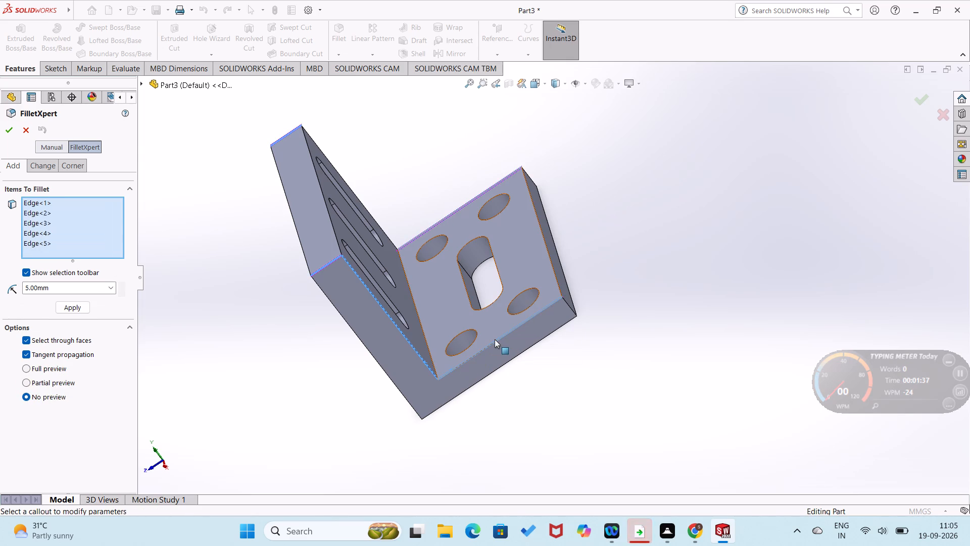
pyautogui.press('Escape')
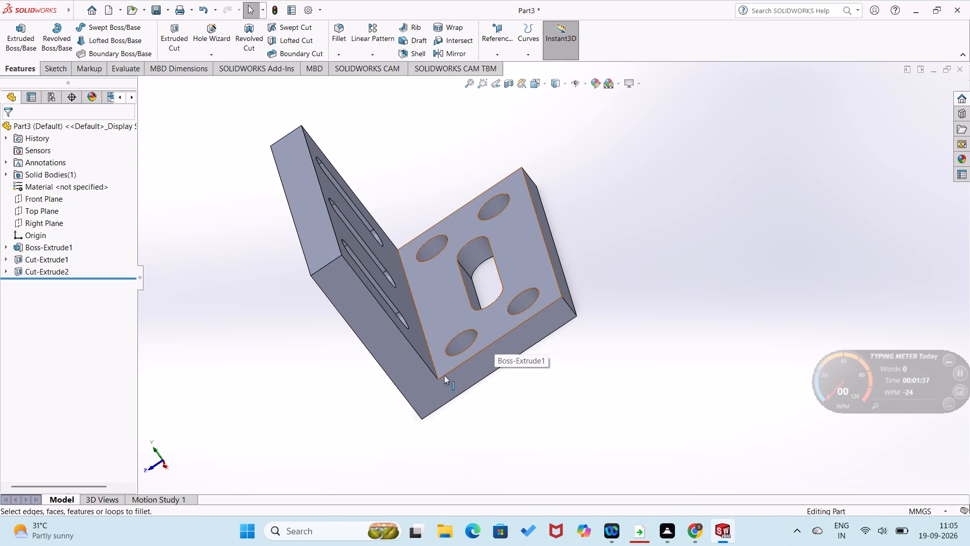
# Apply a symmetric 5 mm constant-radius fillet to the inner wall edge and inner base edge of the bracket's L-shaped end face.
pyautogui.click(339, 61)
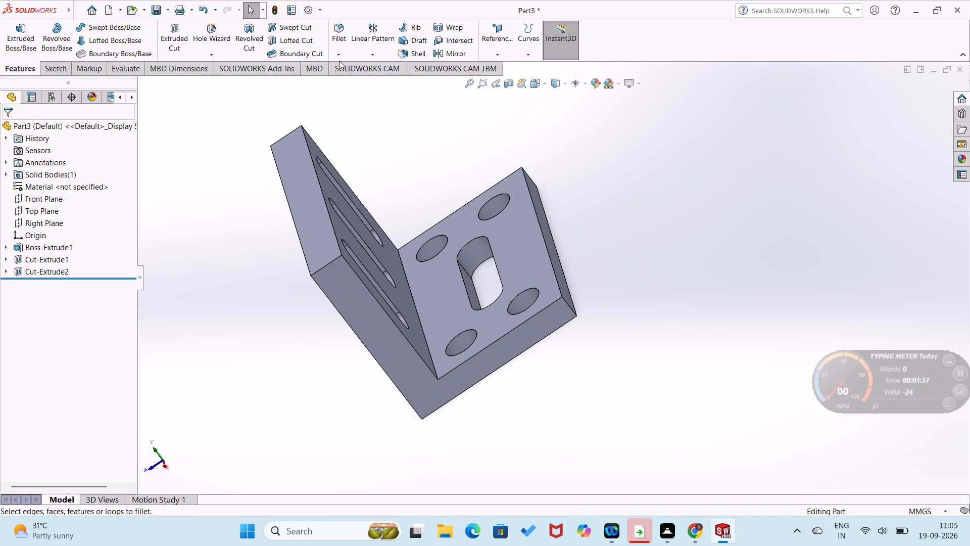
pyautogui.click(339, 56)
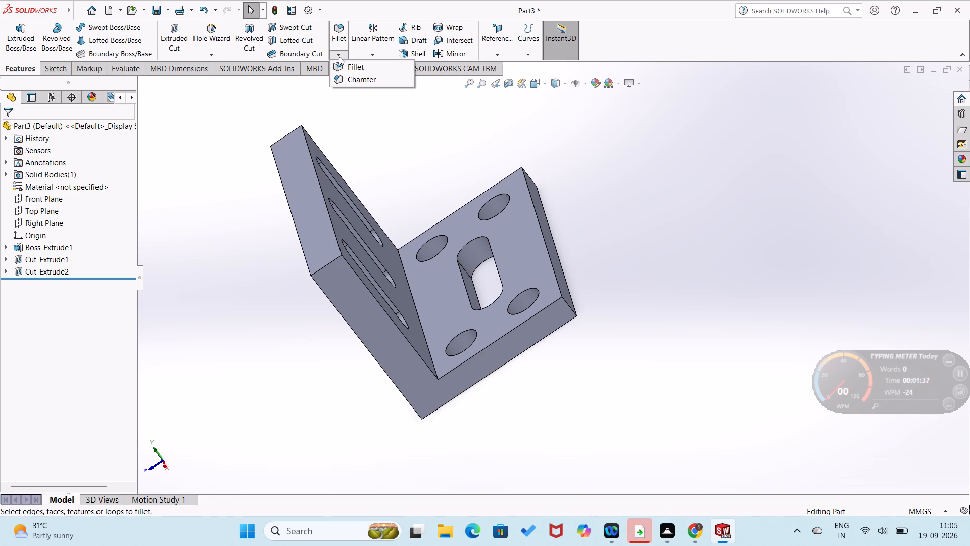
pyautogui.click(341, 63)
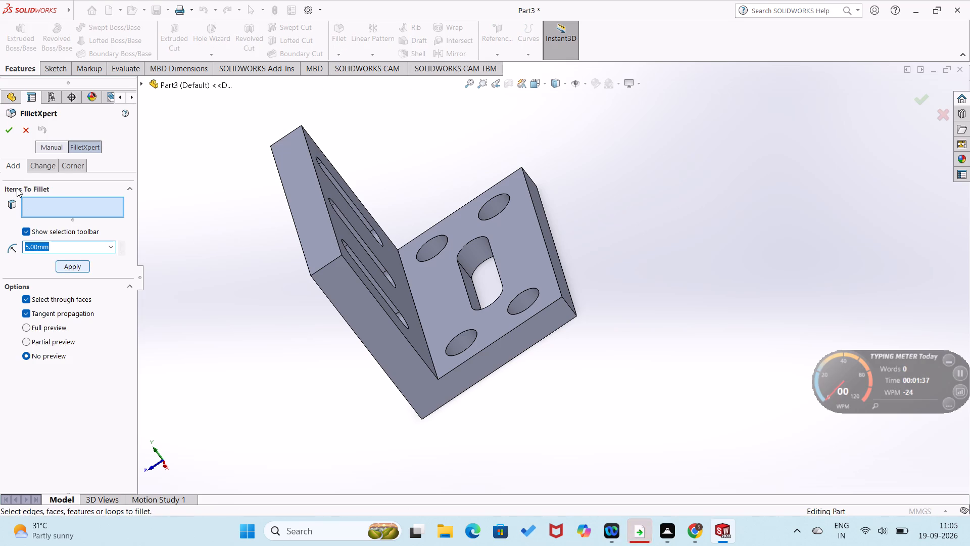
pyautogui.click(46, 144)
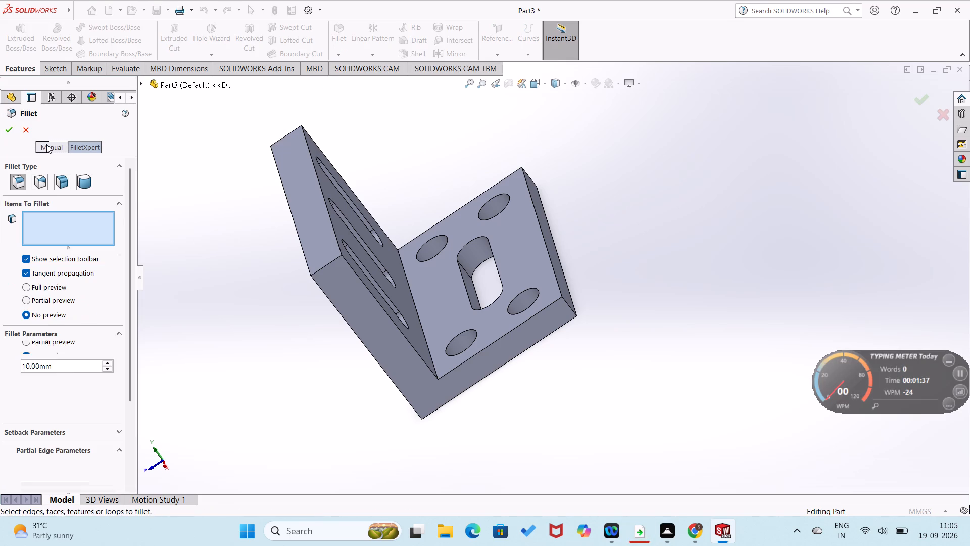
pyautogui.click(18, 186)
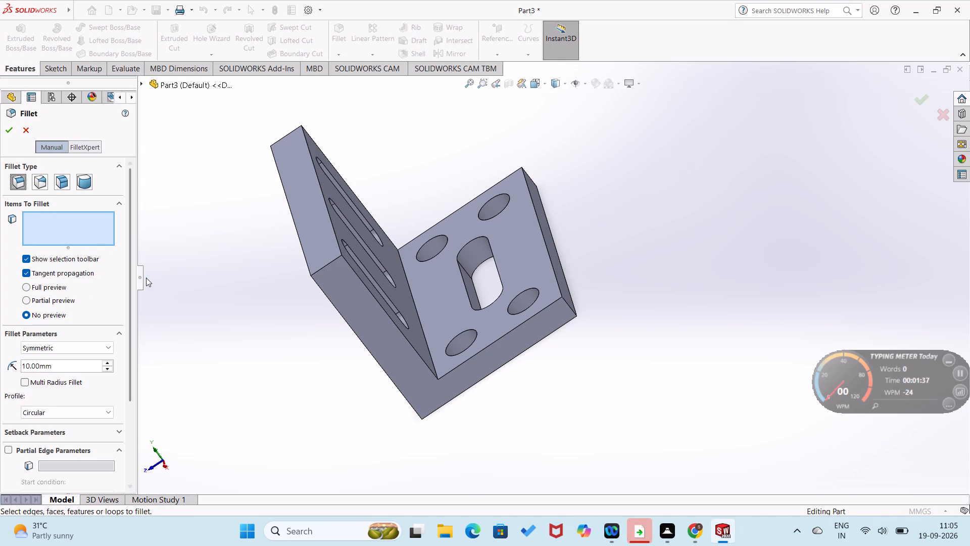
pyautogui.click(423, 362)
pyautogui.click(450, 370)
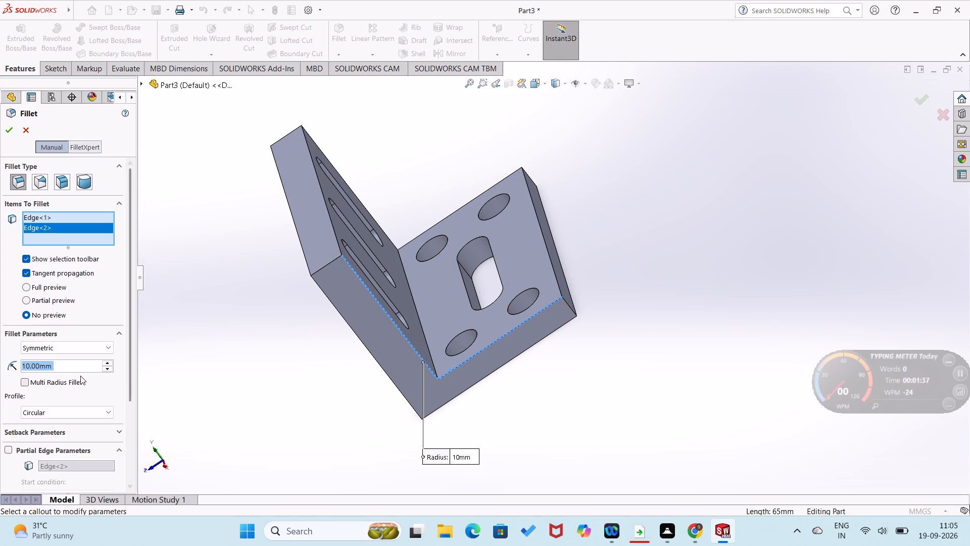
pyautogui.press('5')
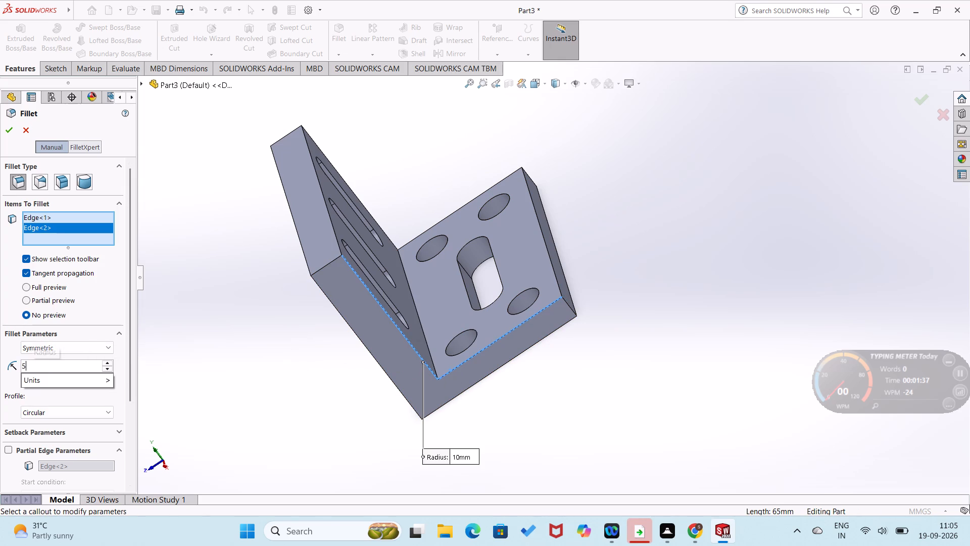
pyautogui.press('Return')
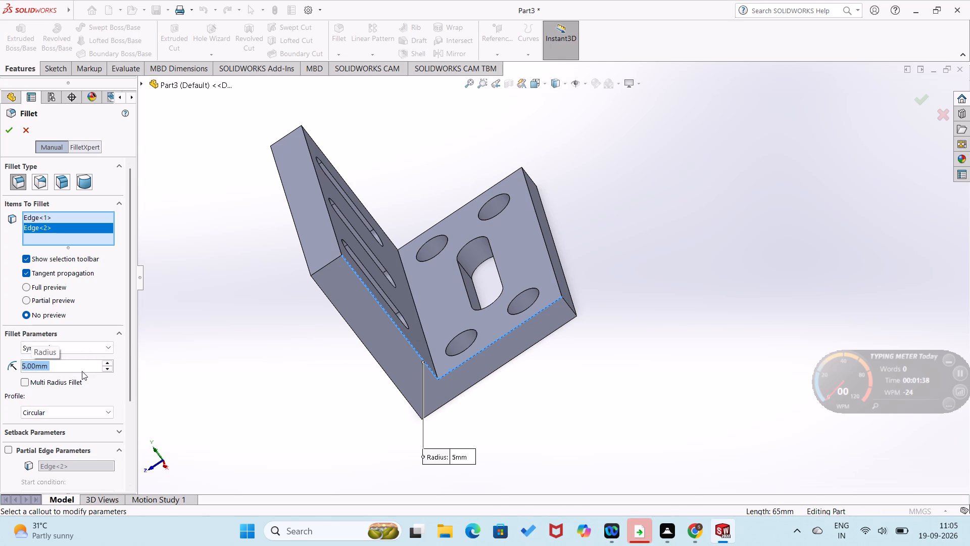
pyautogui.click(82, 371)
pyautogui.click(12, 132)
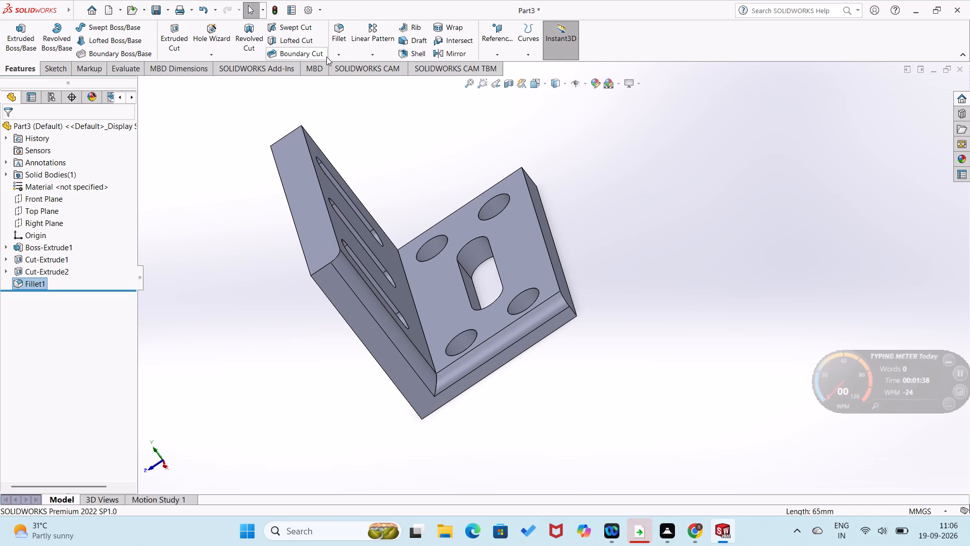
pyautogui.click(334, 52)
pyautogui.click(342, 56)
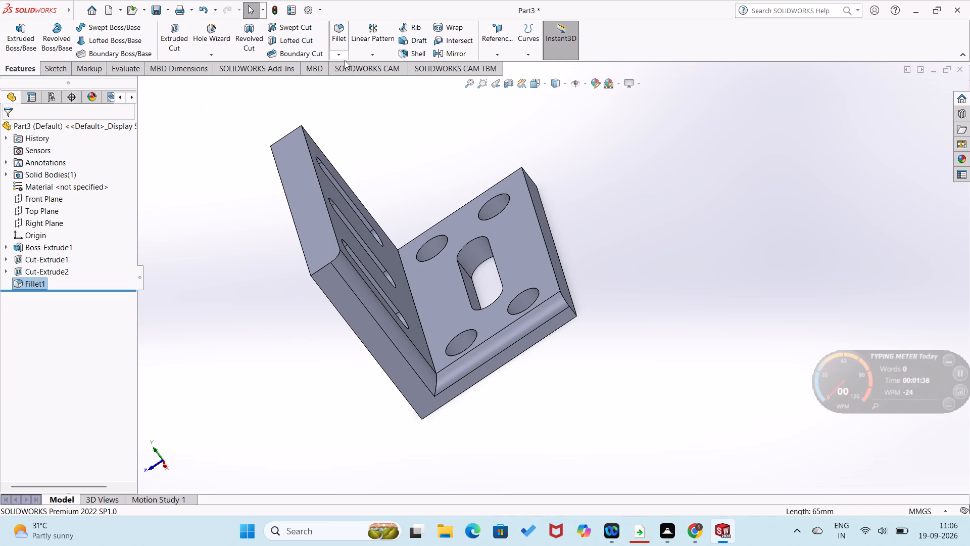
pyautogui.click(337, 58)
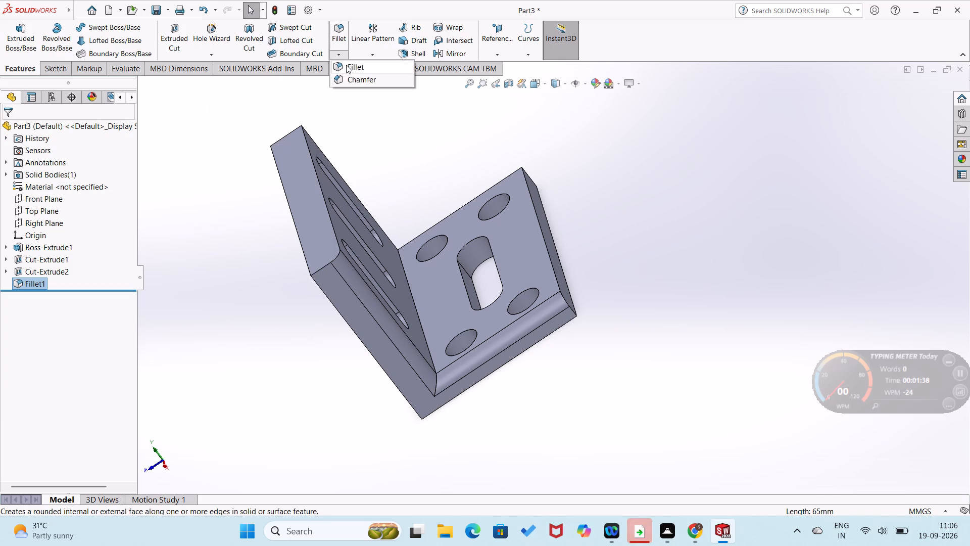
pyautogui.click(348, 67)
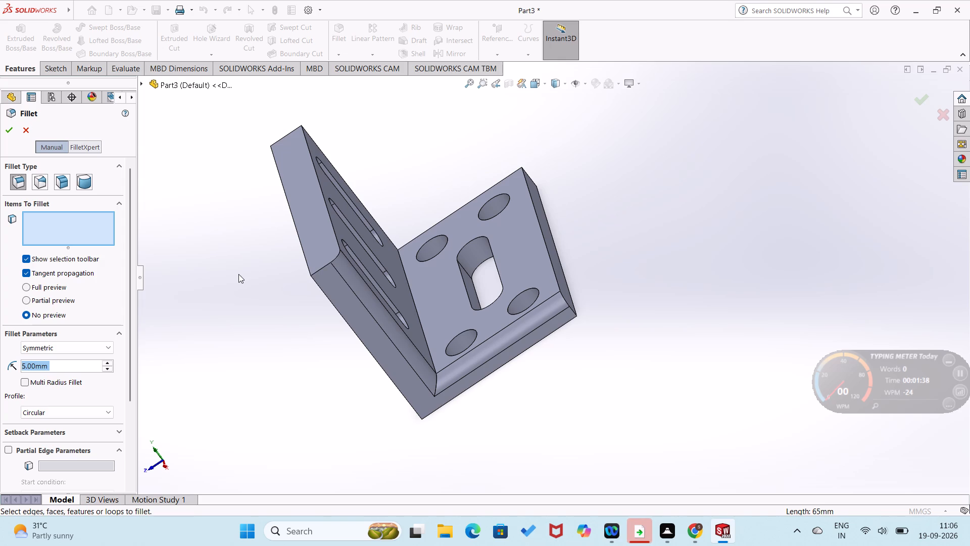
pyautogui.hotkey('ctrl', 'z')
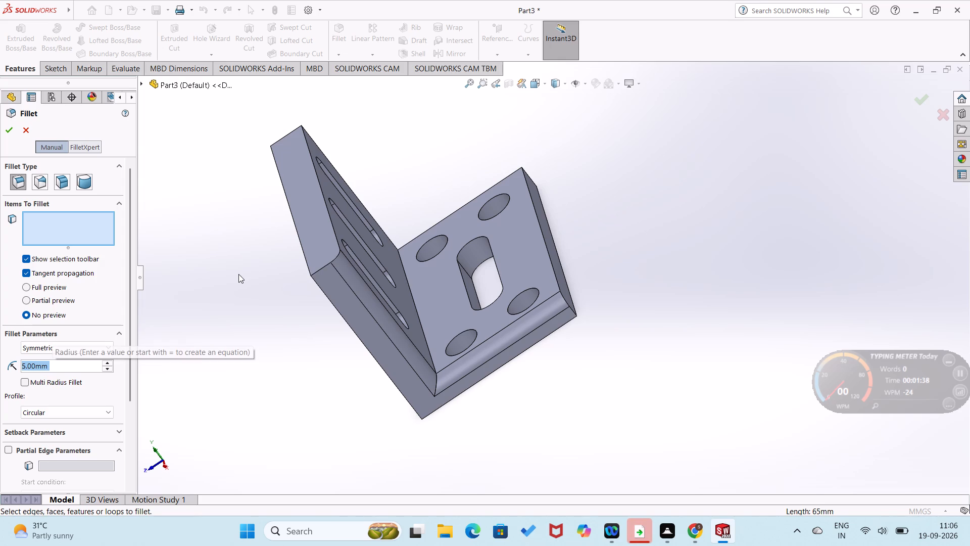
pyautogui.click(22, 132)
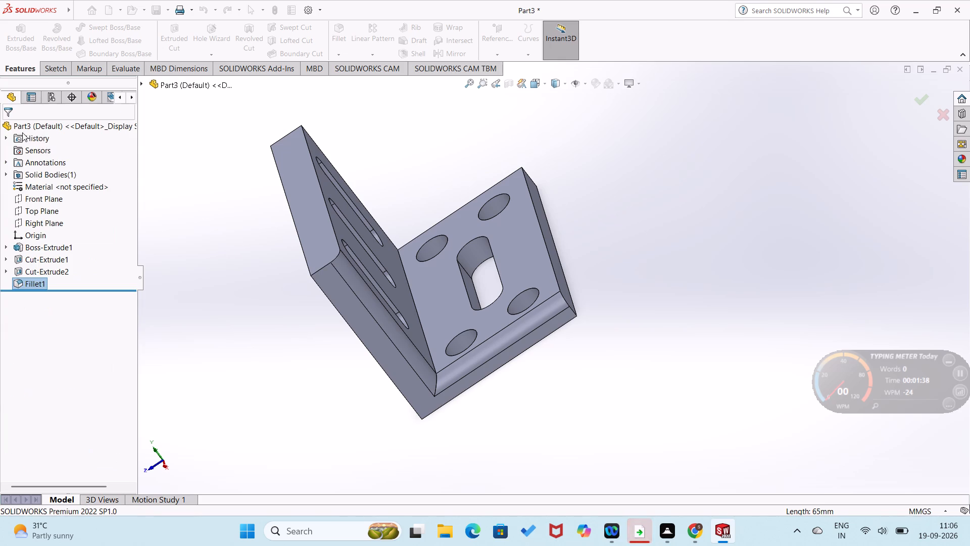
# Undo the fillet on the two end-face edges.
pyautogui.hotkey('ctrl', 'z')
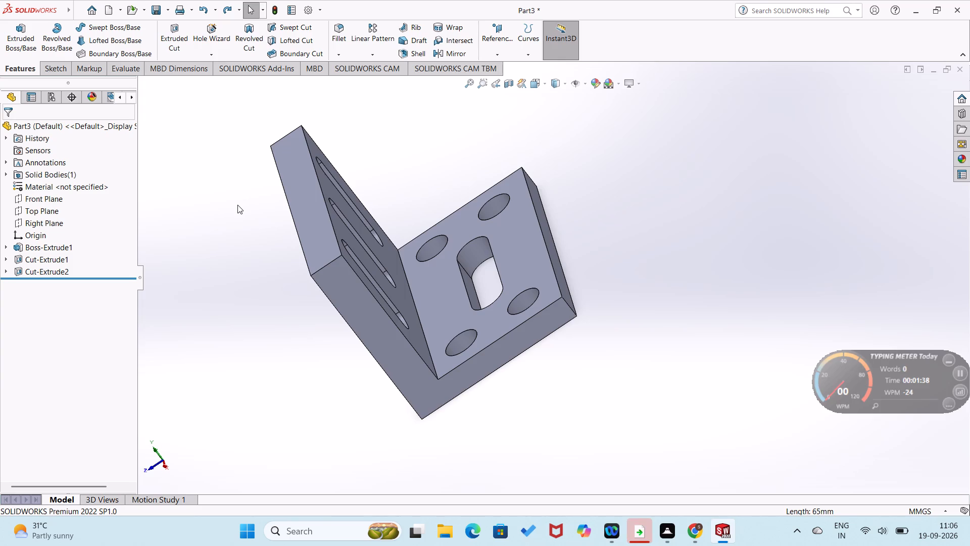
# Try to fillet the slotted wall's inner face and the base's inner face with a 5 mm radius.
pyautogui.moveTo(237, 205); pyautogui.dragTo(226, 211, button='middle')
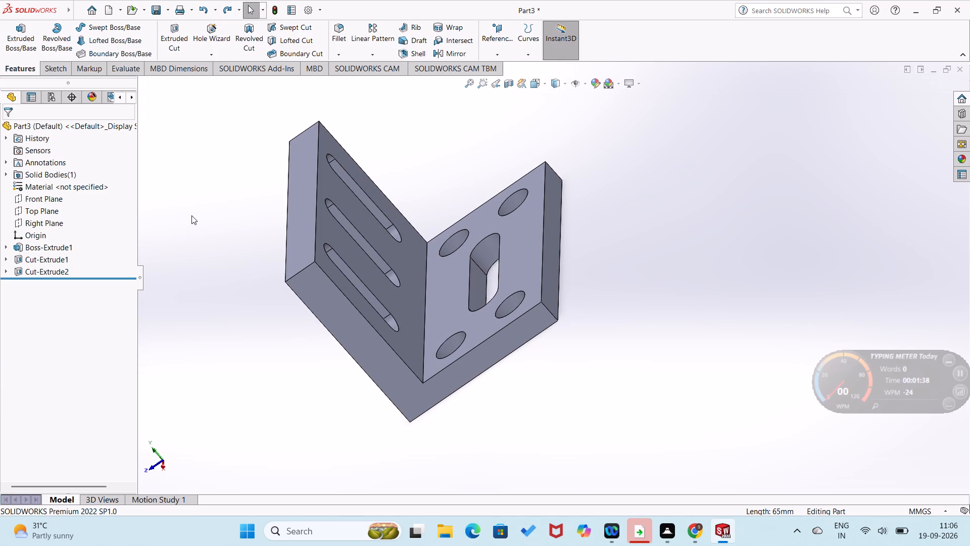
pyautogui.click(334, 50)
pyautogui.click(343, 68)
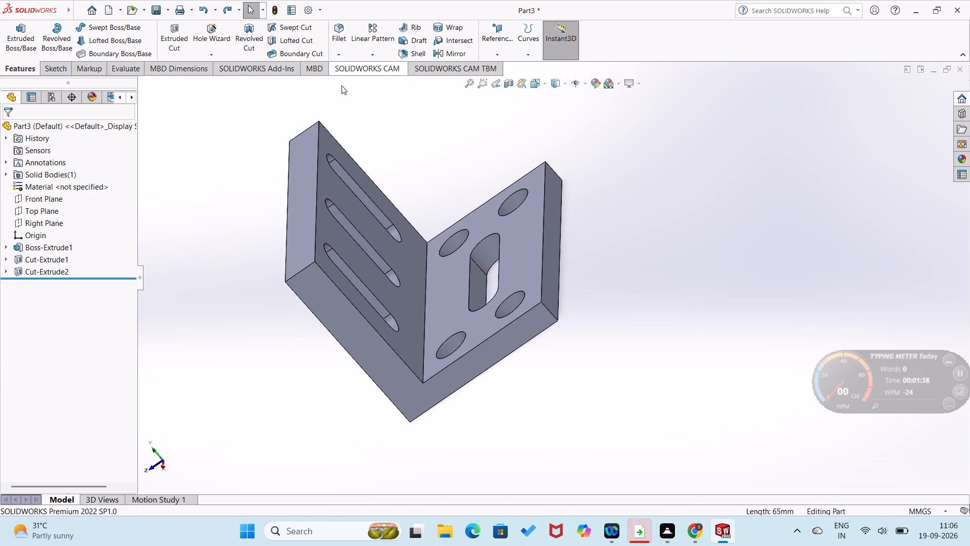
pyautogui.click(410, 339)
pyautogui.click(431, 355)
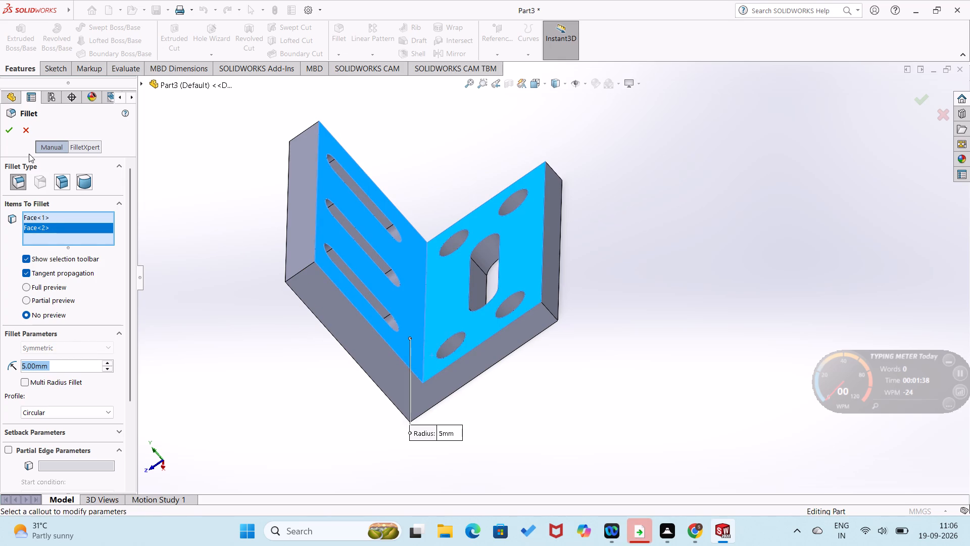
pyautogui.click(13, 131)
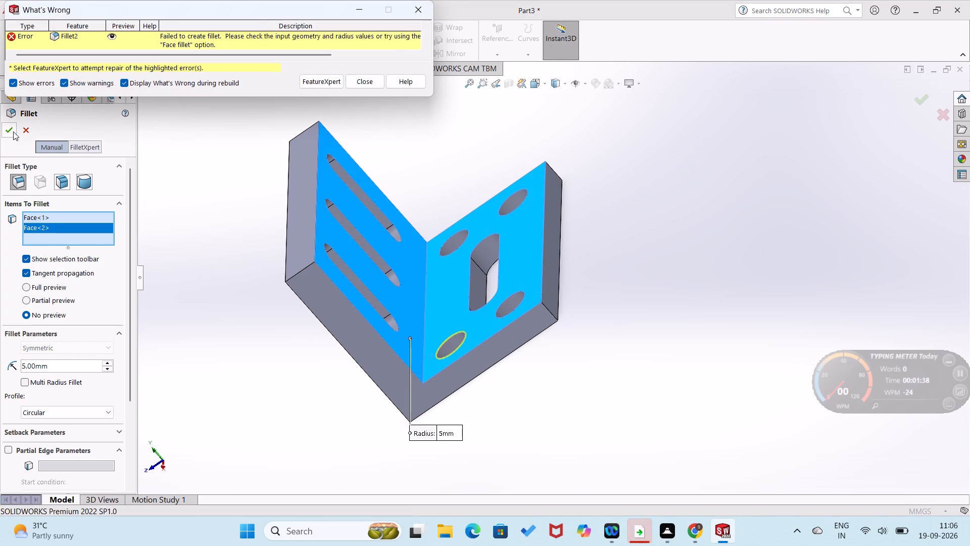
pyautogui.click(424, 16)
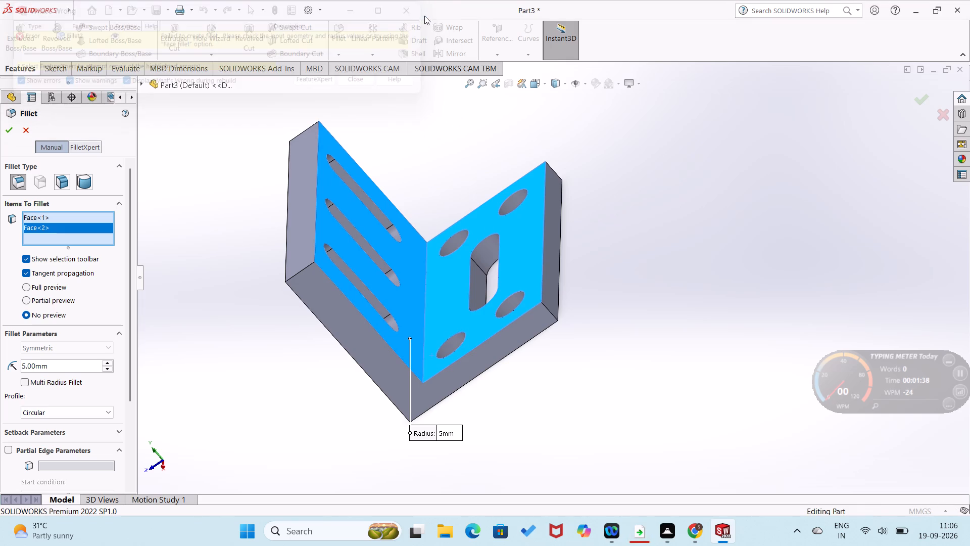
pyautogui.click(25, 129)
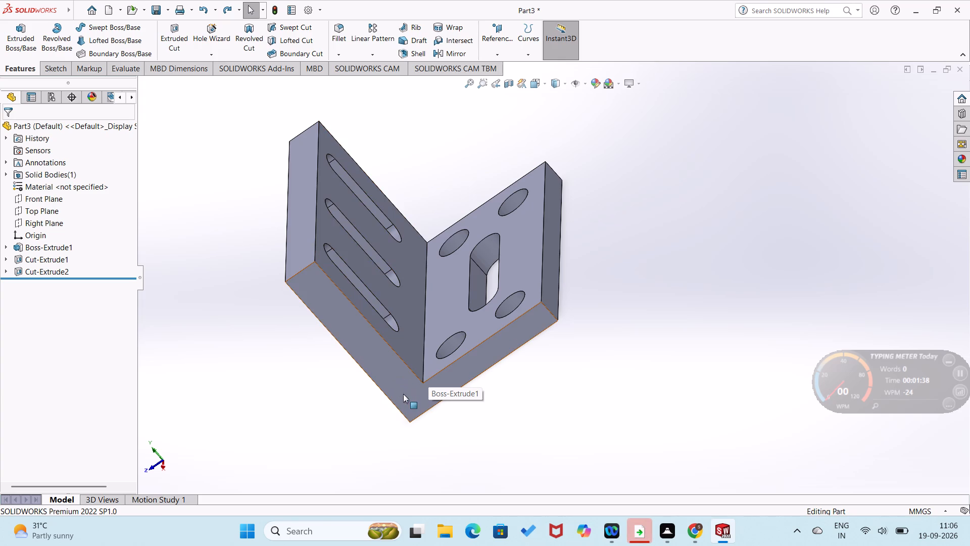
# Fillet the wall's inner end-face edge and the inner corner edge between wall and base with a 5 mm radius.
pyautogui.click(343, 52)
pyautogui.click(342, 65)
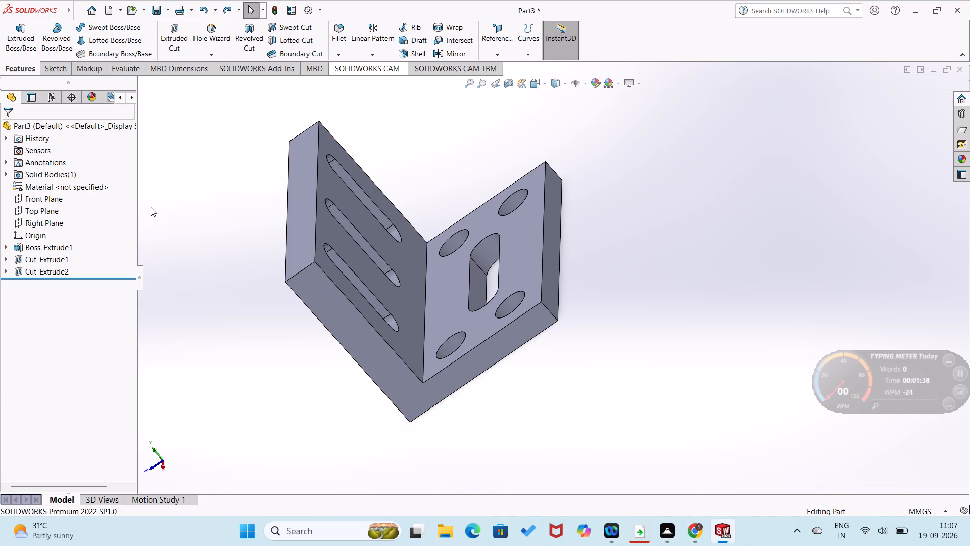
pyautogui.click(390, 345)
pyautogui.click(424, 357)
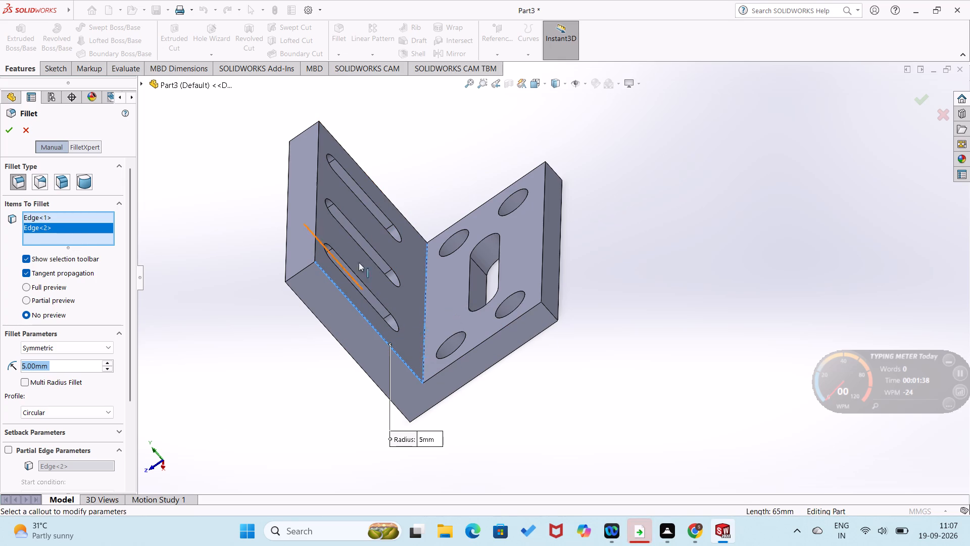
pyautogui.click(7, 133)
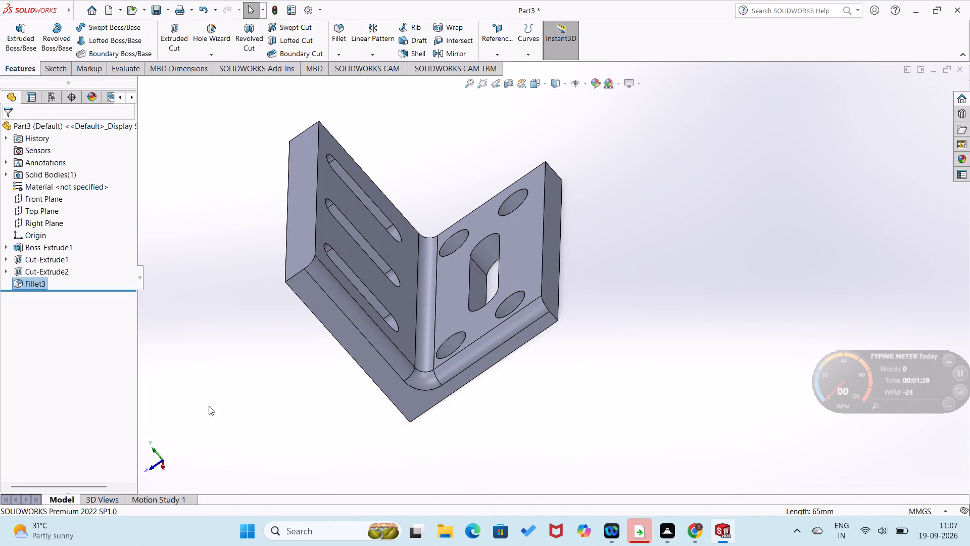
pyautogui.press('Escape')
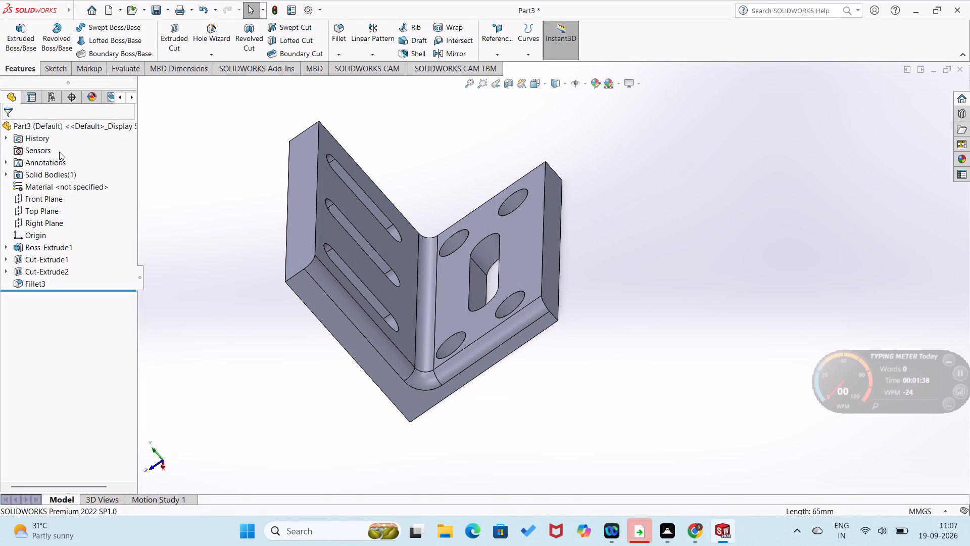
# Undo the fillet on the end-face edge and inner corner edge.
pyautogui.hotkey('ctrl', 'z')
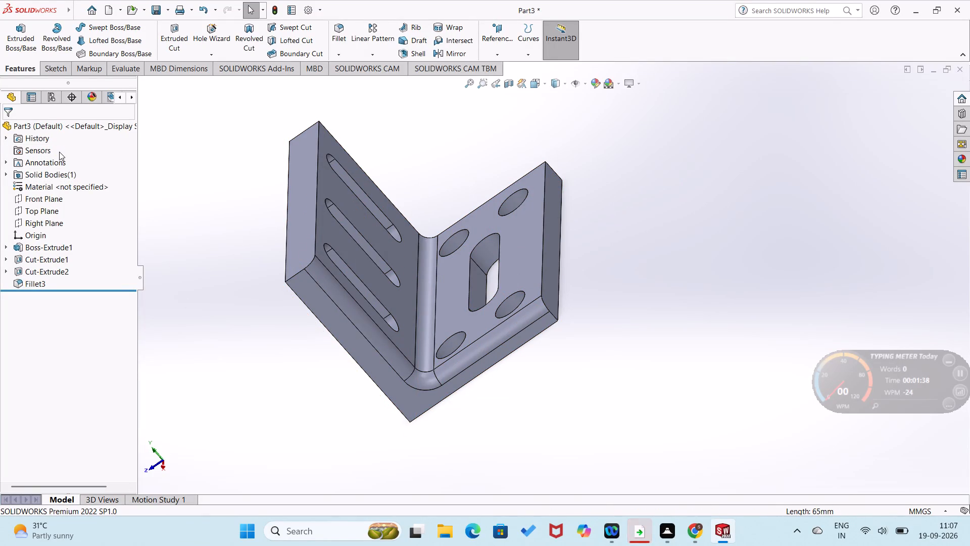
# Fillet only the inner corner edge where the wall meets the base with a symmetric 5 mm radius.
pyautogui.click(335, 52)
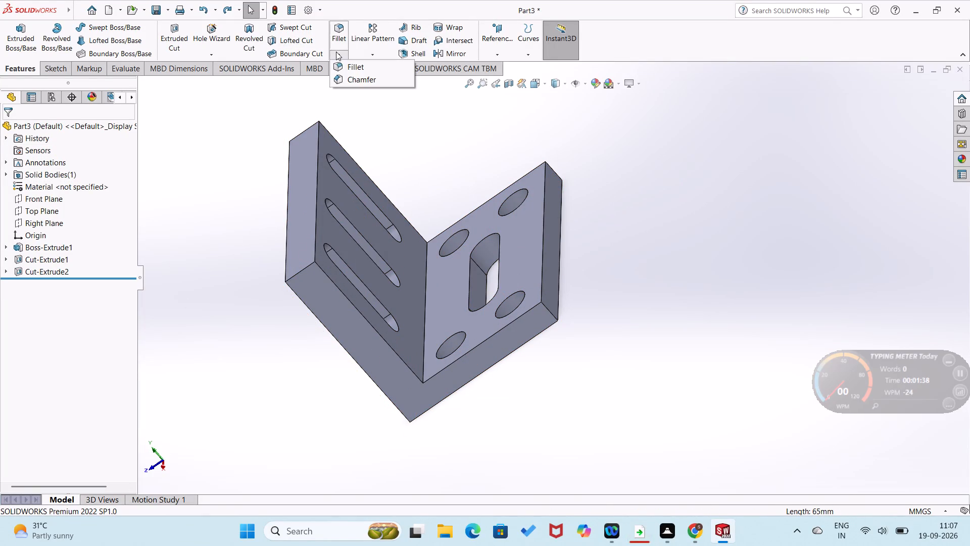
pyautogui.click(344, 65)
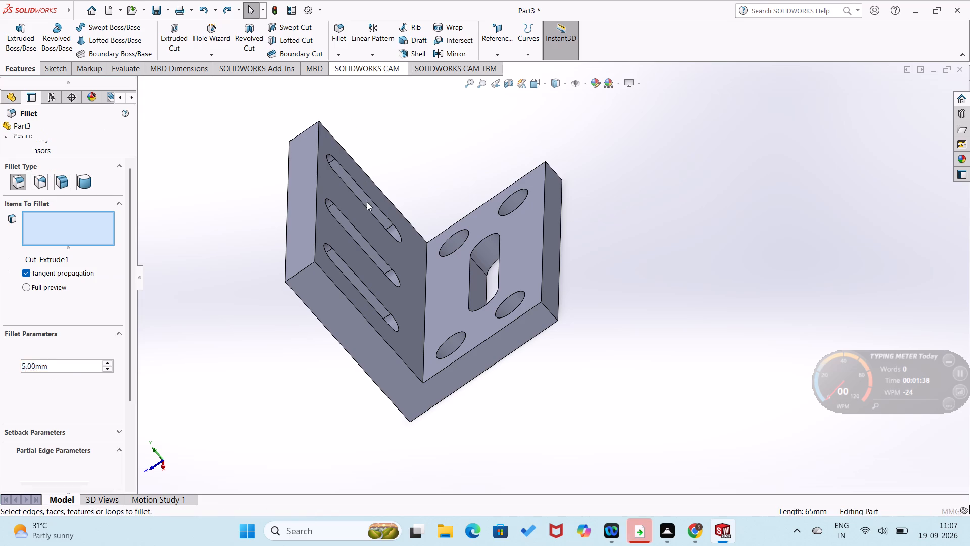
pyautogui.click(424, 350)
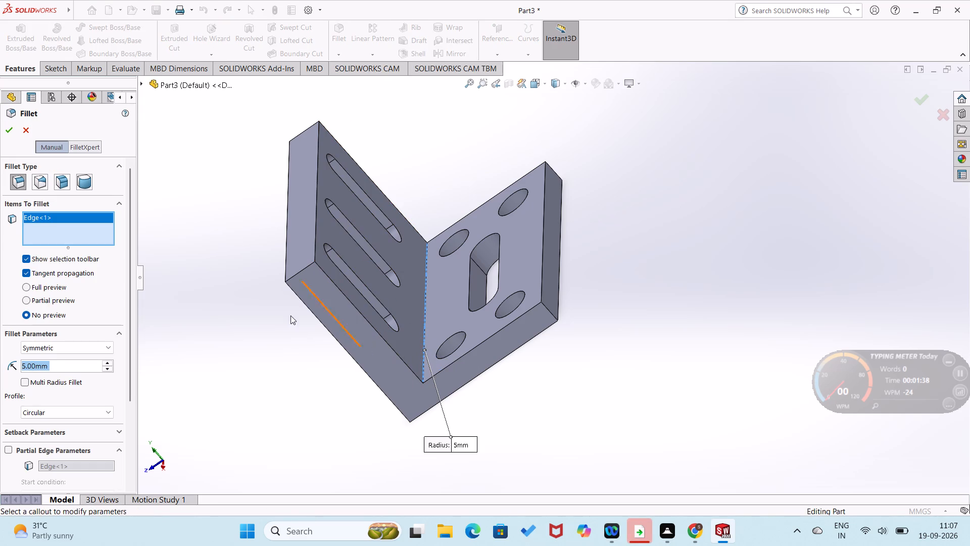
pyautogui.click(8, 128)
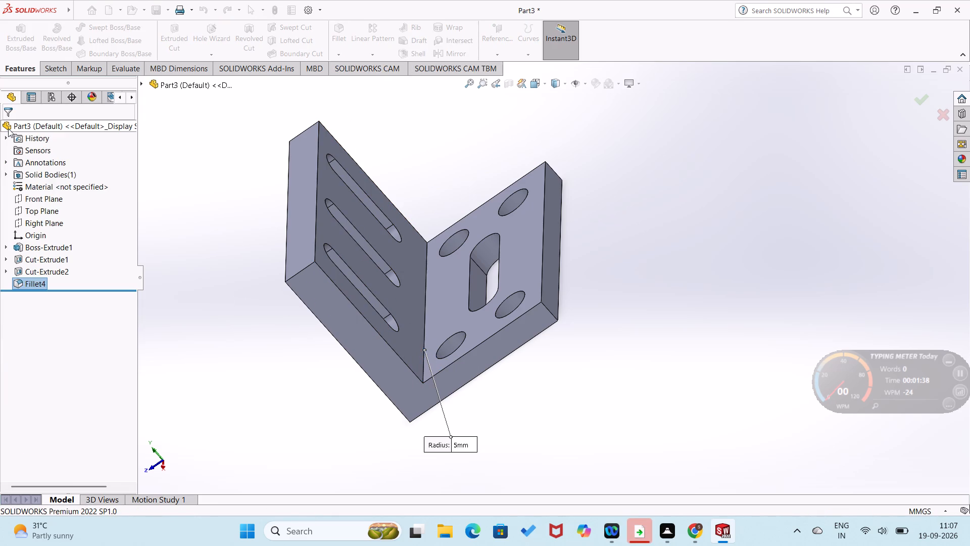
pyautogui.click(199, 335)
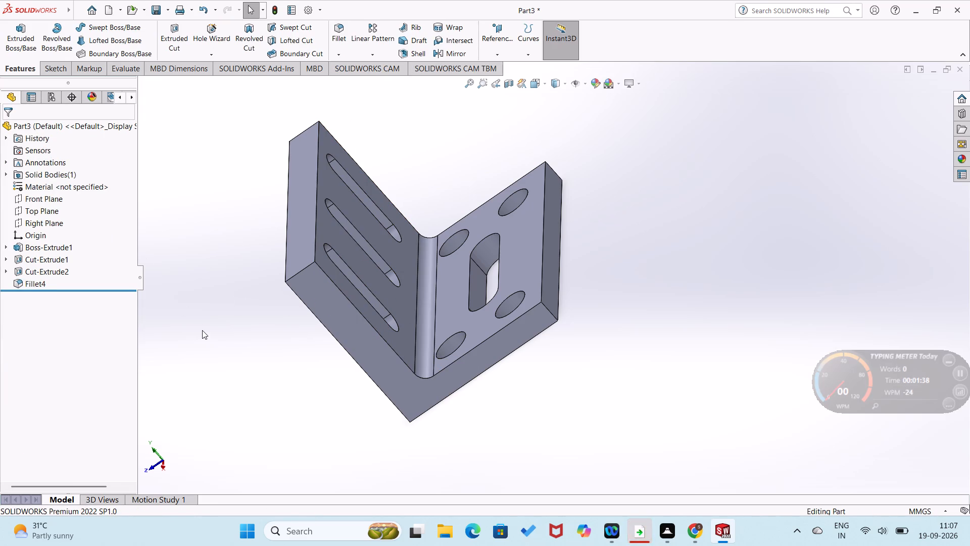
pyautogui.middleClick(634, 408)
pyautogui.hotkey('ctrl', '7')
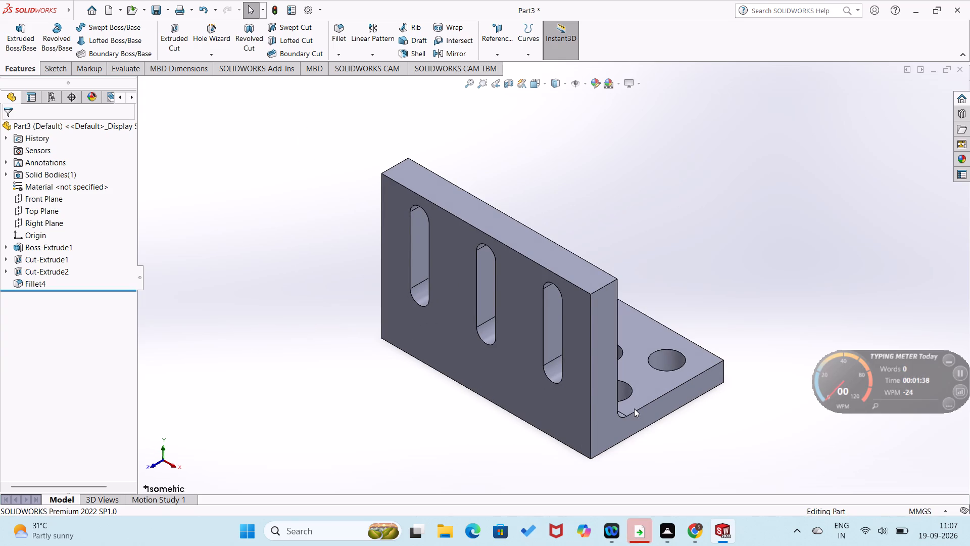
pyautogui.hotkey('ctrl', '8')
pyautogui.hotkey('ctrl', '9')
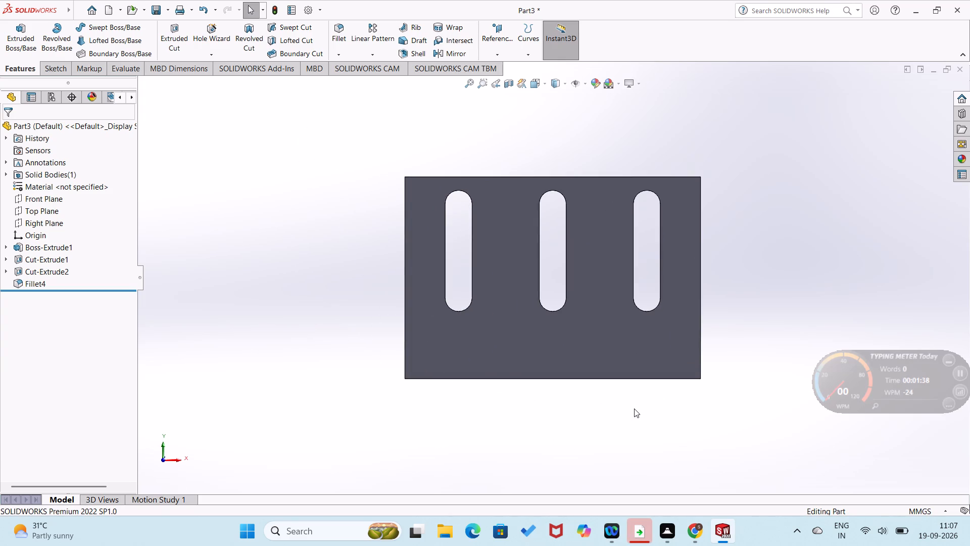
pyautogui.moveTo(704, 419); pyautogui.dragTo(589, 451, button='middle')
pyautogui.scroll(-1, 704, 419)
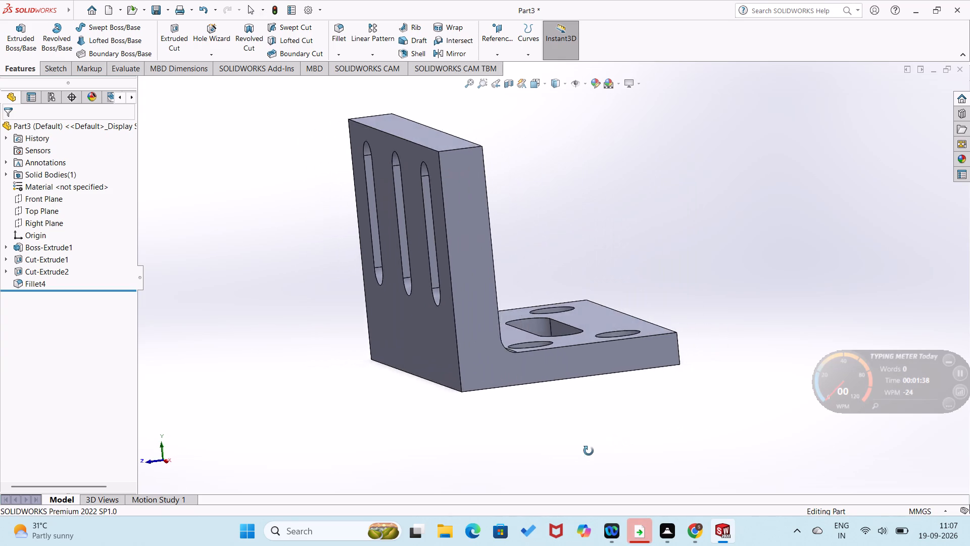
# Inspect the finished bracket from several sides and in isometric view, checking the wall slots, base openings and inner corner fillet.
pyautogui.moveTo(589, 451); pyautogui.dragTo(572, 454, button='middle')
pyautogui.moveTo(676, 383); pyautogui.dragTo(0, 5, button='middle')
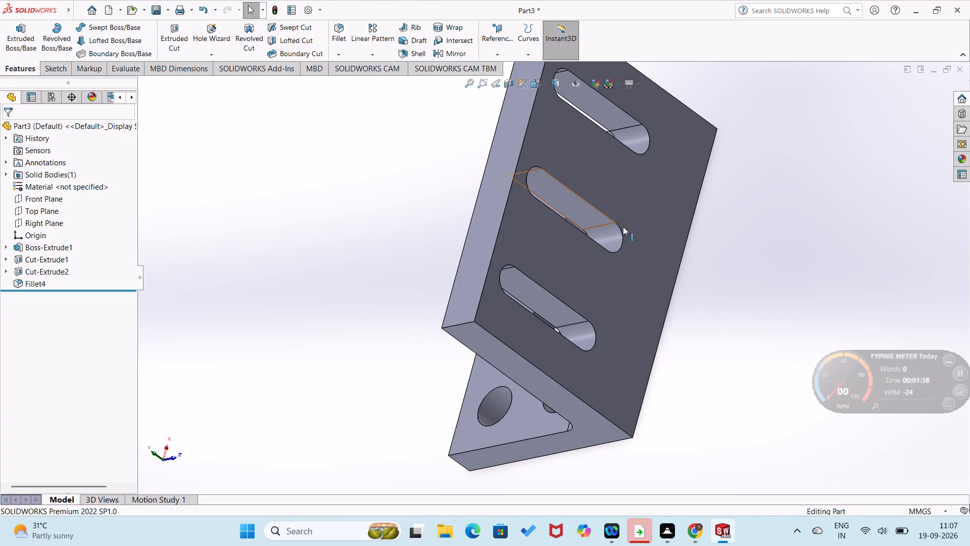
pyautogui.moveTo(677, 241); pyautogui.dragTo(616, 349, button='middle')
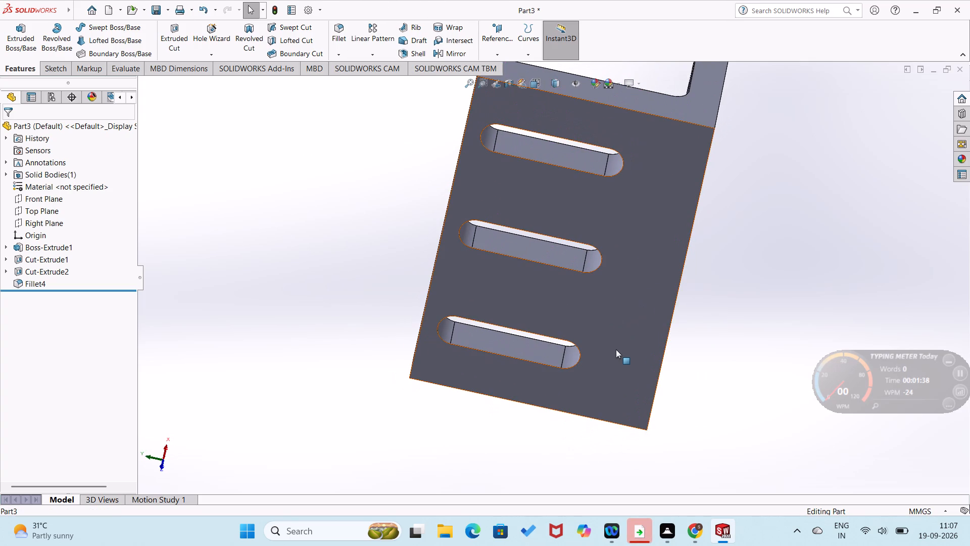
pyautogui.hotkey('ctrl', '7')
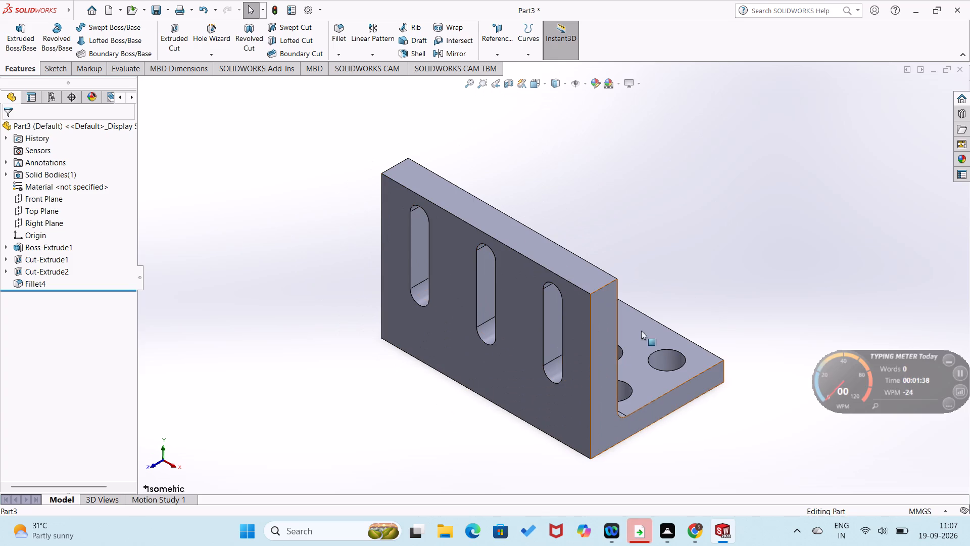
pyautogui.moveTo(746, 348); pyautogui.dragTo(726, 380, button='middle')
pyautogui.keyDown('ctrl'); pyautogui.click(726, 380); pyautogui.keyUp('ctrl')
pyautogui.hotkey('ctrl', '8')
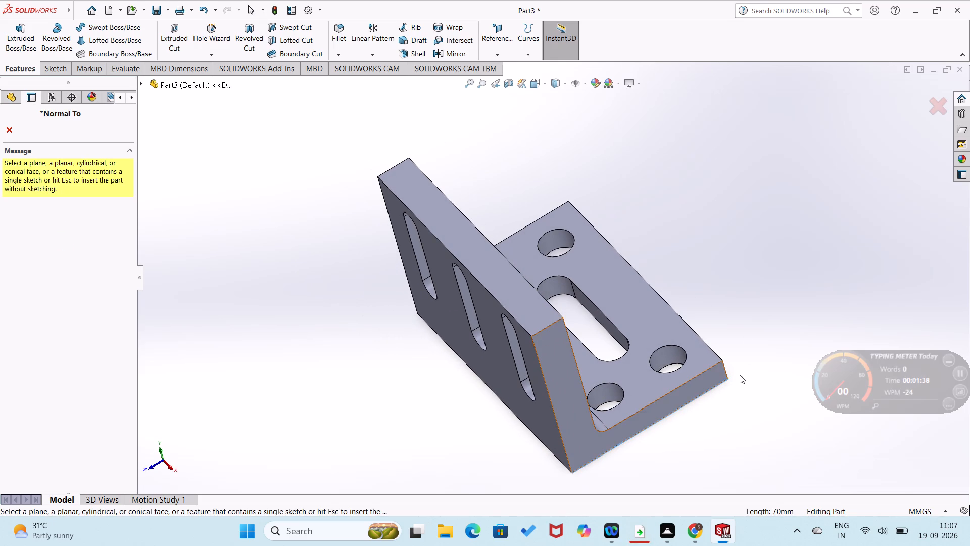
pyautogui.press('Escape')
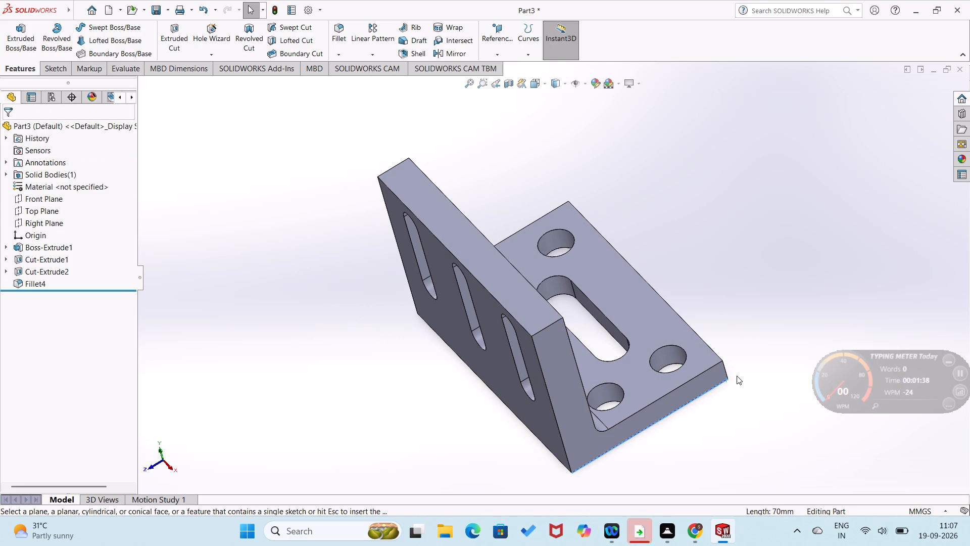
pyautogui.hotkey('ctrl', '8')
pyautogui.hotkey('ctrl', '7')
pyautogui.hotkey('ctrl', '6')
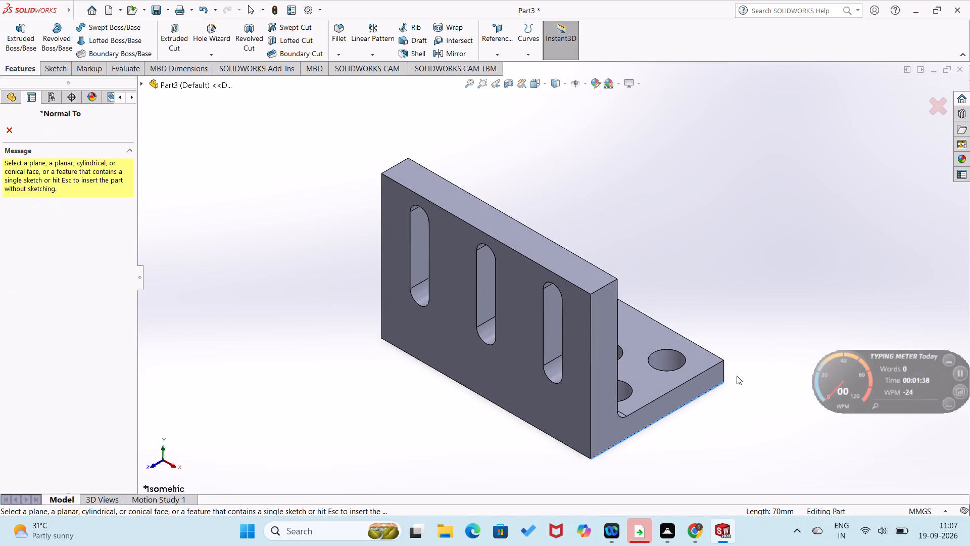
pyautogui.hotkey('ctrl', '7')
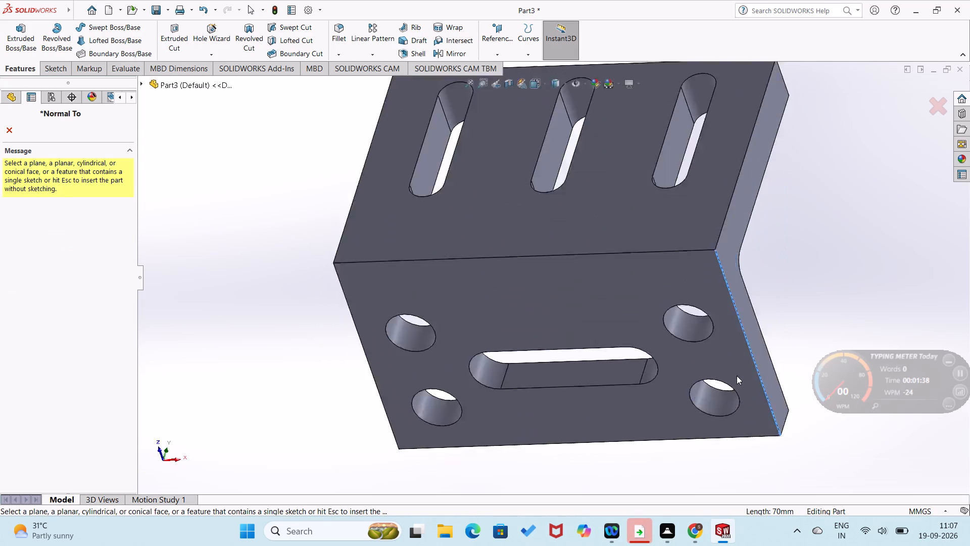
pyautogui.hotkey('ctrl', '8')
pyautogui.hotkey('ctrl', '9')
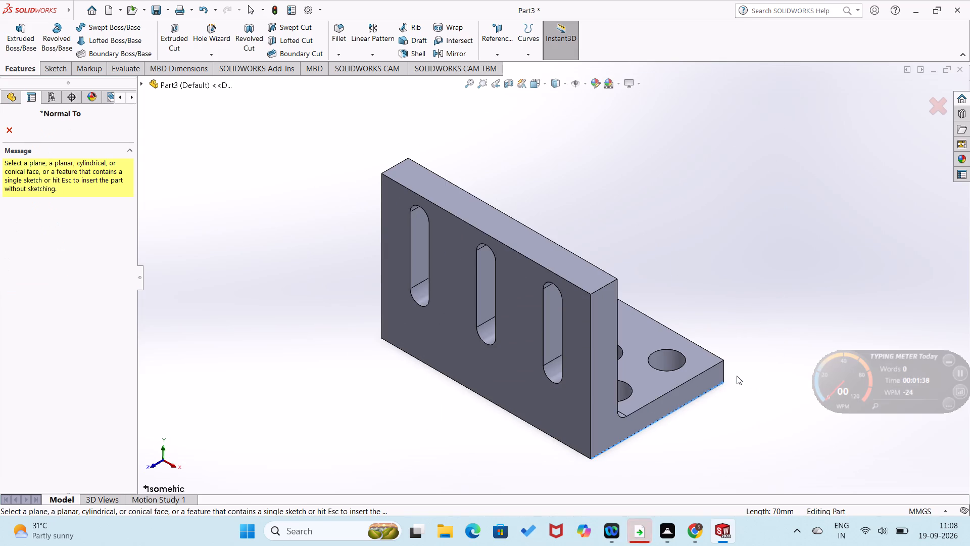
pyautogui.scroll(-1, 738, 393)
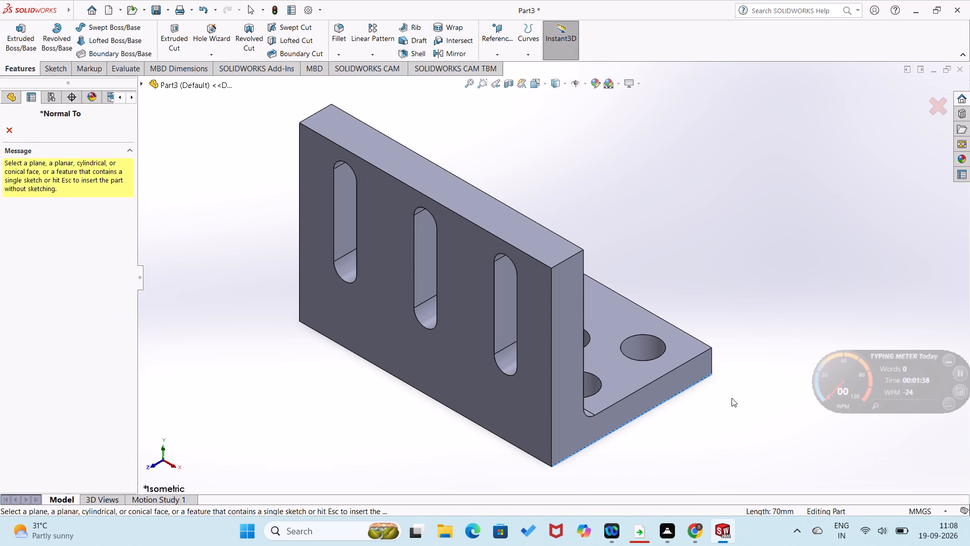
pyautogui.moveTo(717, 406); pyautogui.dragTo(644, 445, button='middle')
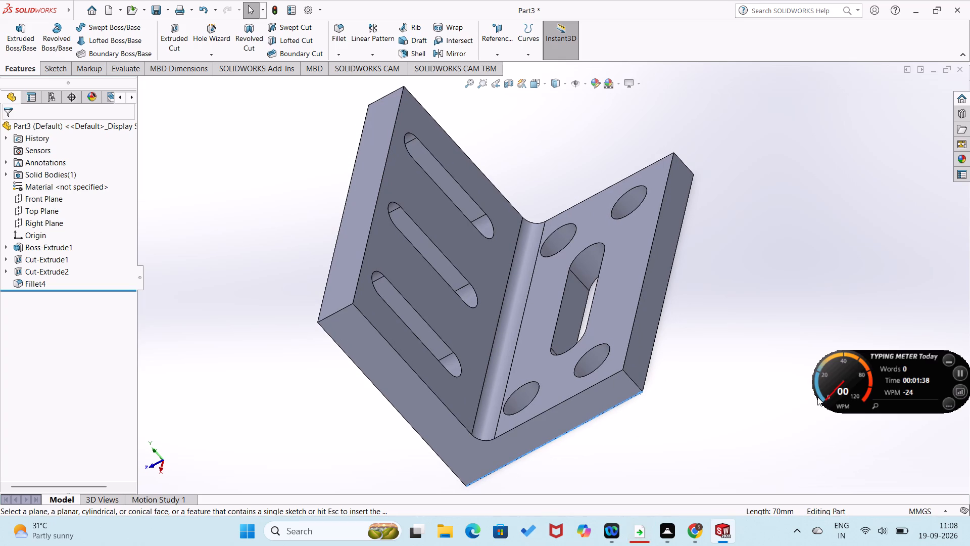
# Save the bracket as a SOLIDWORKS part named satur111111 in the Documents folder.
pyautogui.hotkey('ctrl', 's')
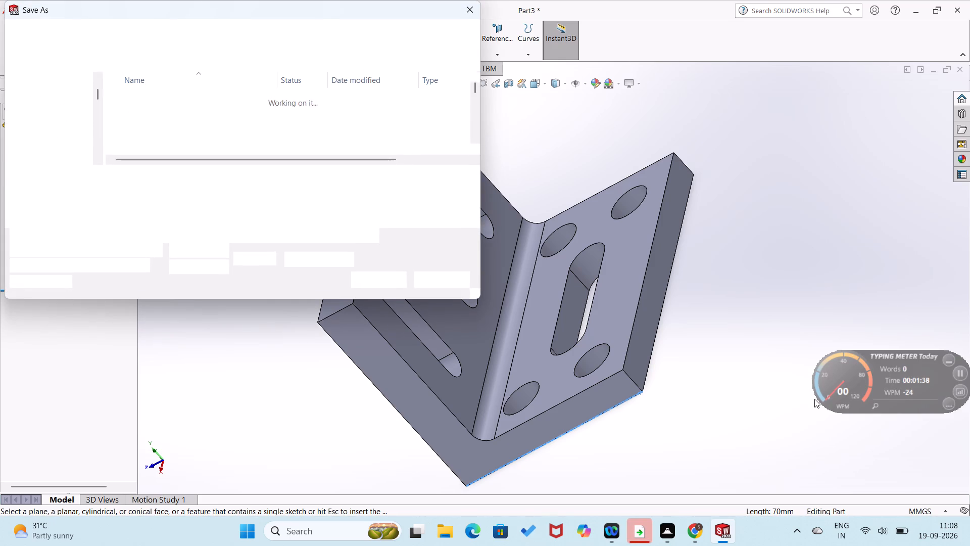
pyautogui.click(457, 182)
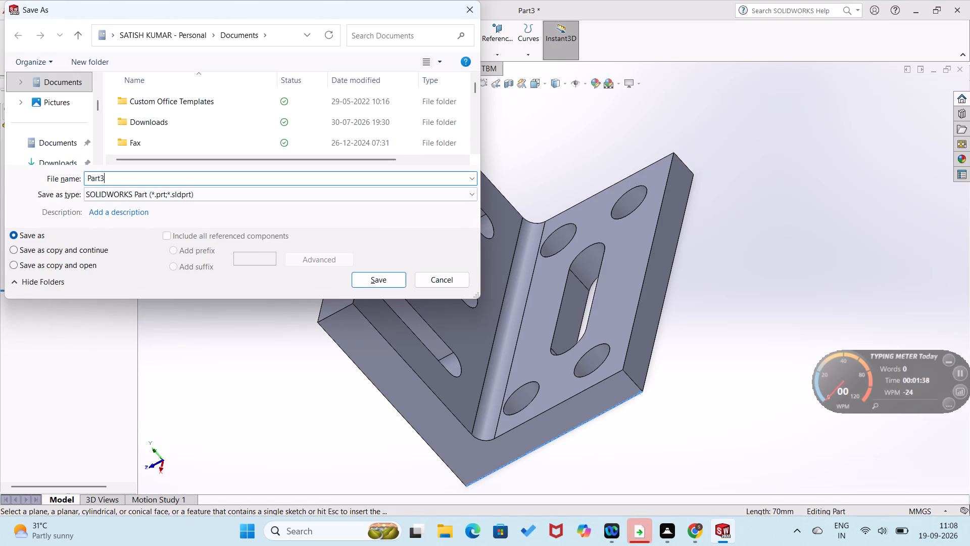
pyautogui.press('Delete')
pyautogui.press('BackSpace')
pyautogui.press('BackSpace')
pyautogui.press('BackSpace')
pyautogui.press('BackSpace')
pyautogui.press('BackSpace')
pyautogui.press('BackSpace')
pyautogui.press('BackSpace')
pyautogui.press('BackSpace')
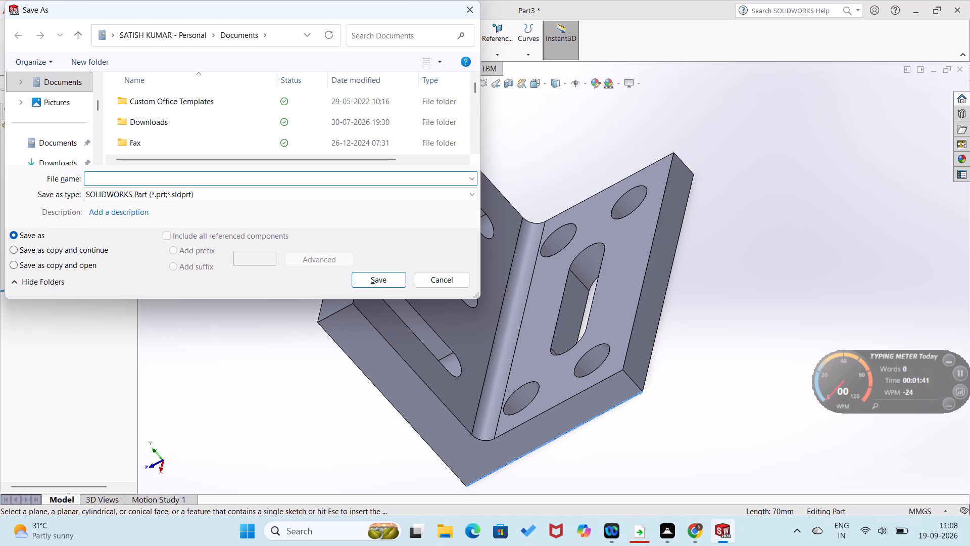
pyautogui.press('p')
pyautogui.press('BackSpace')
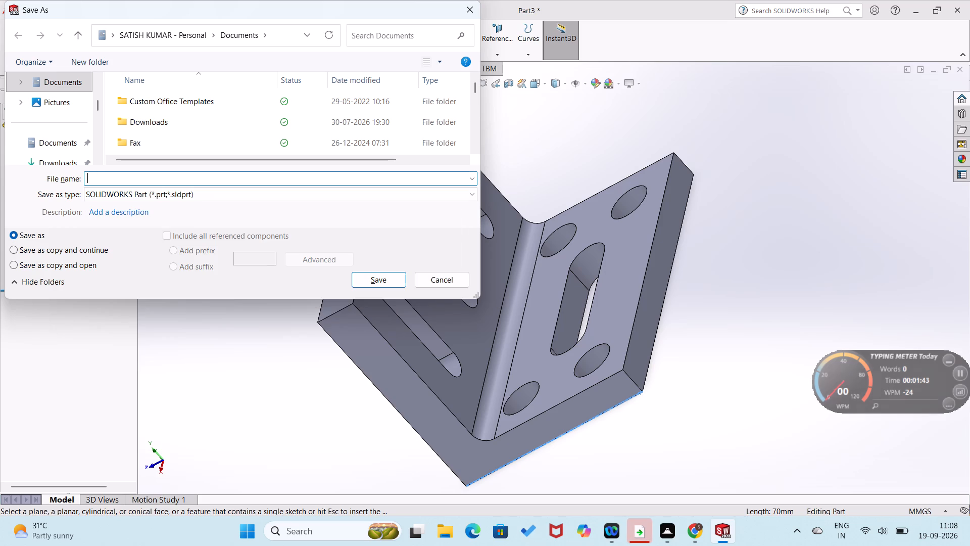
pyautogui.write('sa')
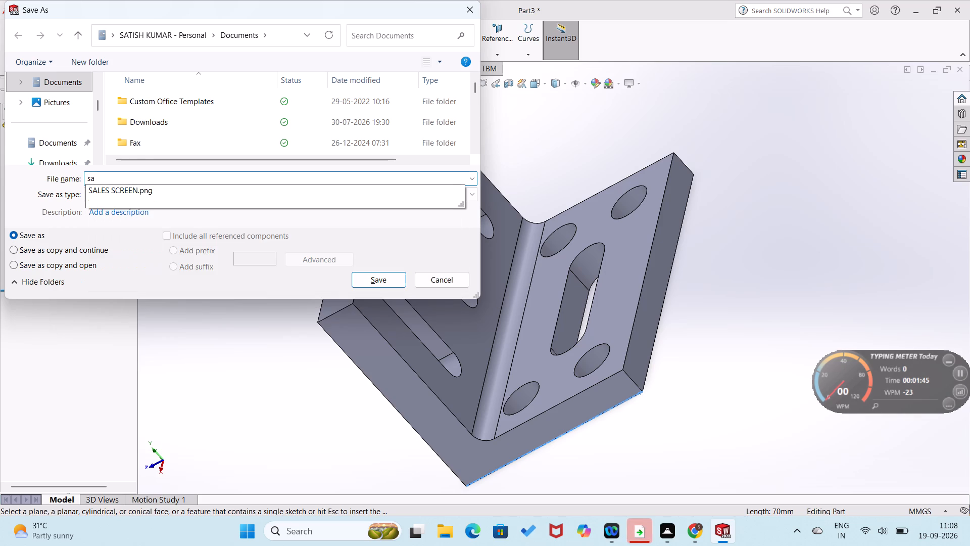
pyautogui.press('t')
pyautogui.write('1111')
pyautogui.press('BackSpace')
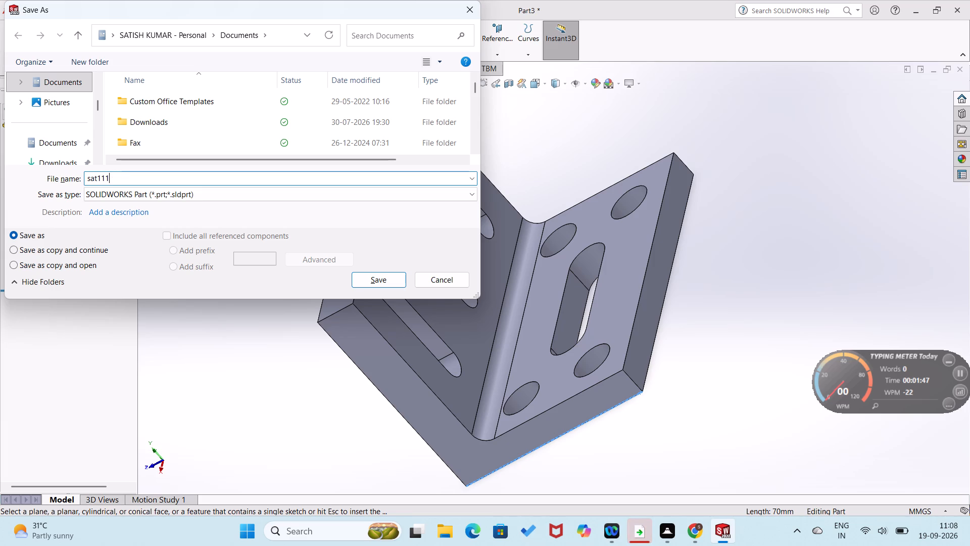
pyautogui.press('BackSpace')
pyautogui.press('BackSpace')
pyautogui.press('BackSpace')
pyautogui.write('u111')
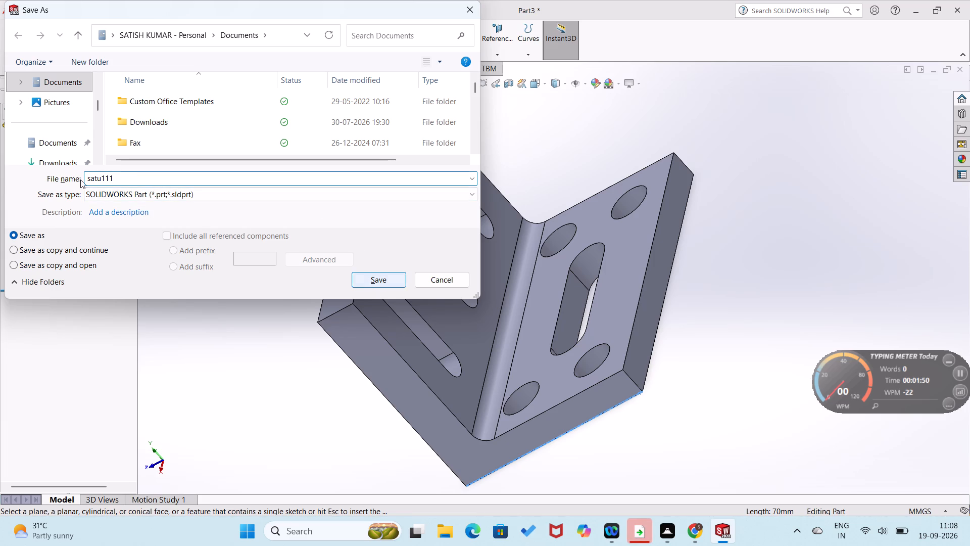
pyautogui.click(102, 177)
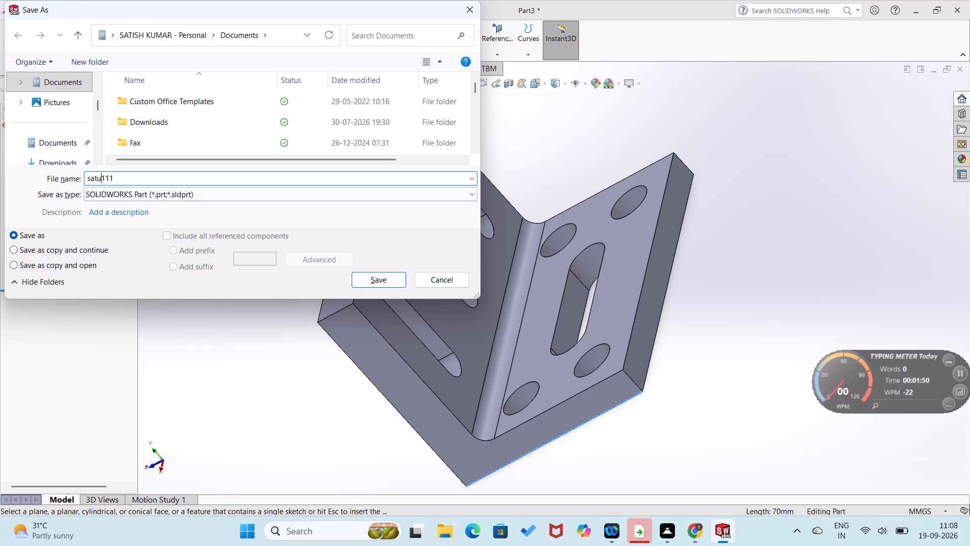
pyautogui.press('r')
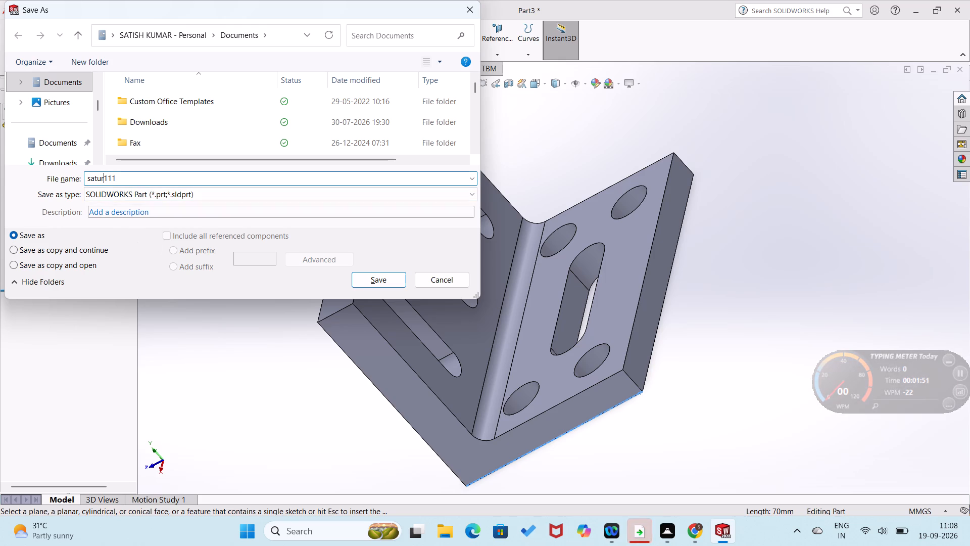
pyautogui.click(162, 179)
pyautogui.press('1')
pyautogui.press('1')
pyautogui.press('1')
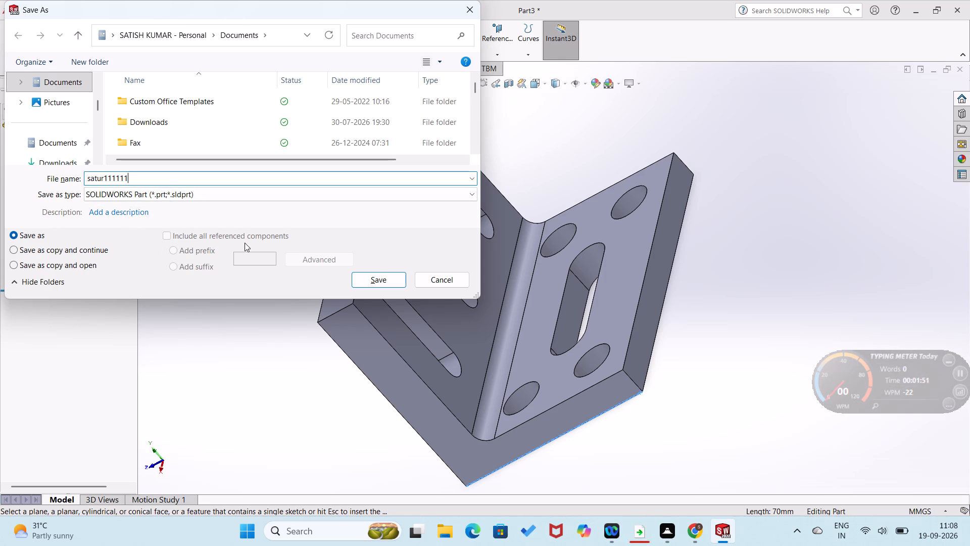
pyautogui.click(358, 282)
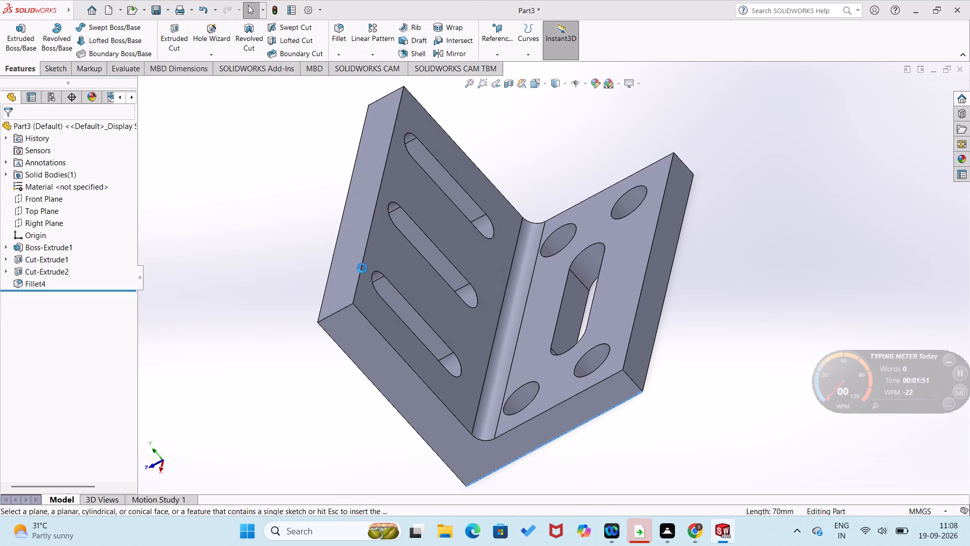